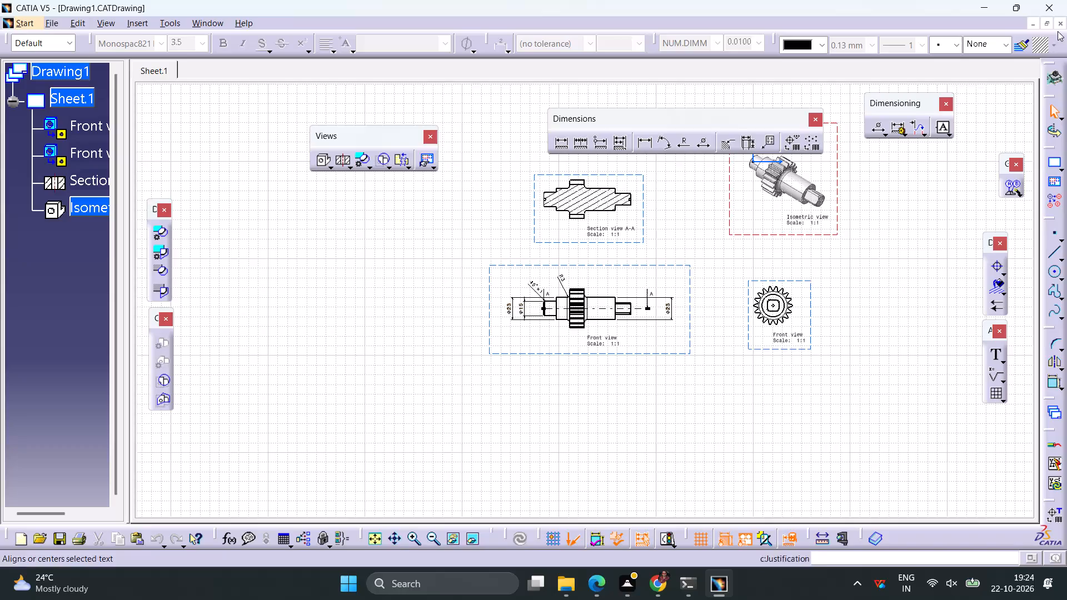
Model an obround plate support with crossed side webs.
Close the Drawing1 drawing, and close the Part2 part with its changes saved.
left_click(1060, 26)
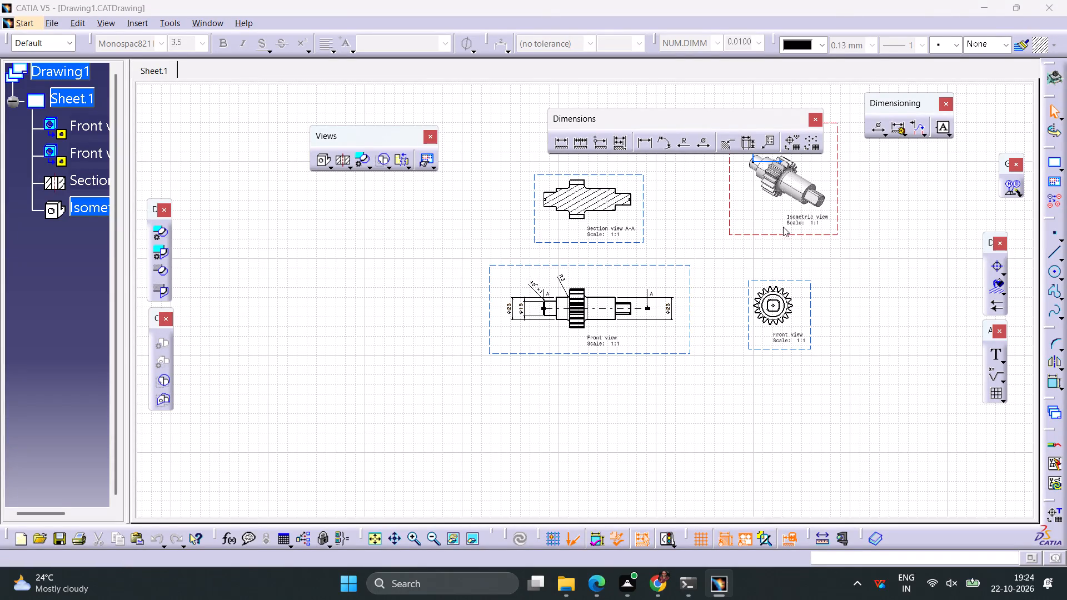
left_click(596, 339)
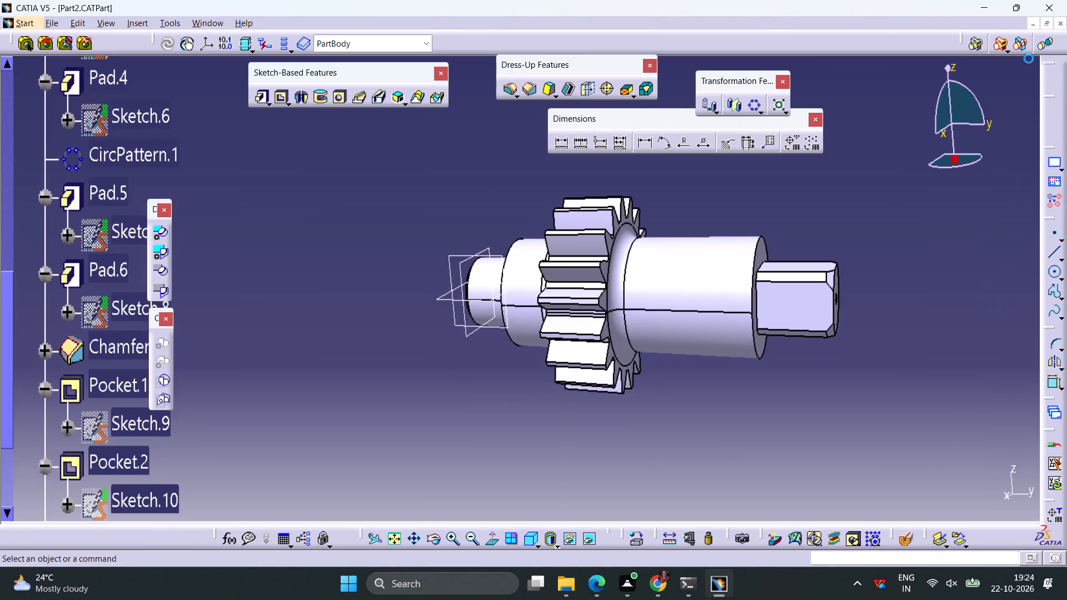
left_click(1064, 22)
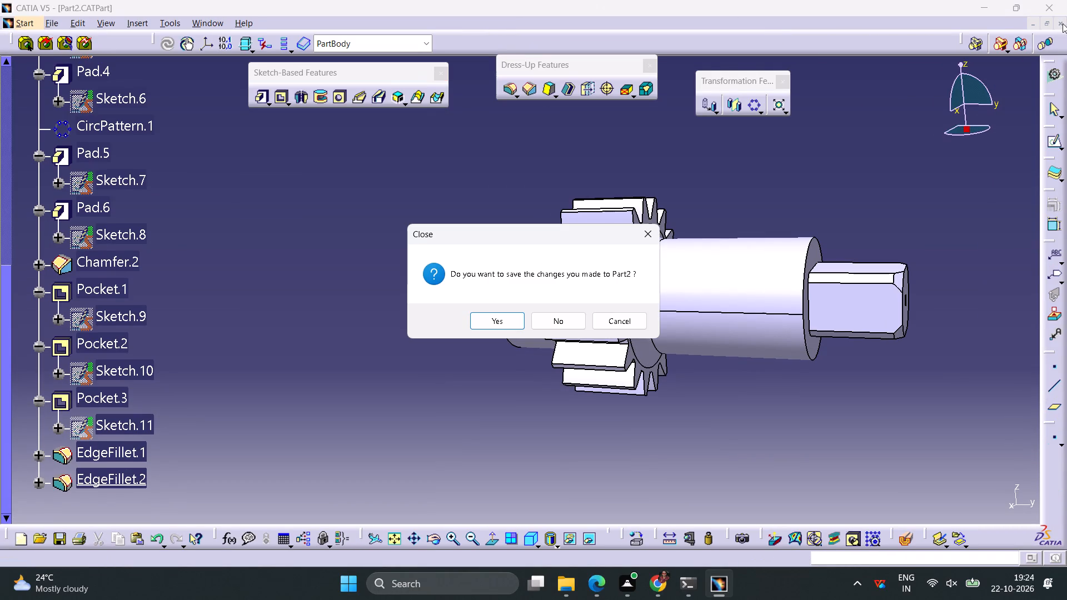
left_click(521, 324)
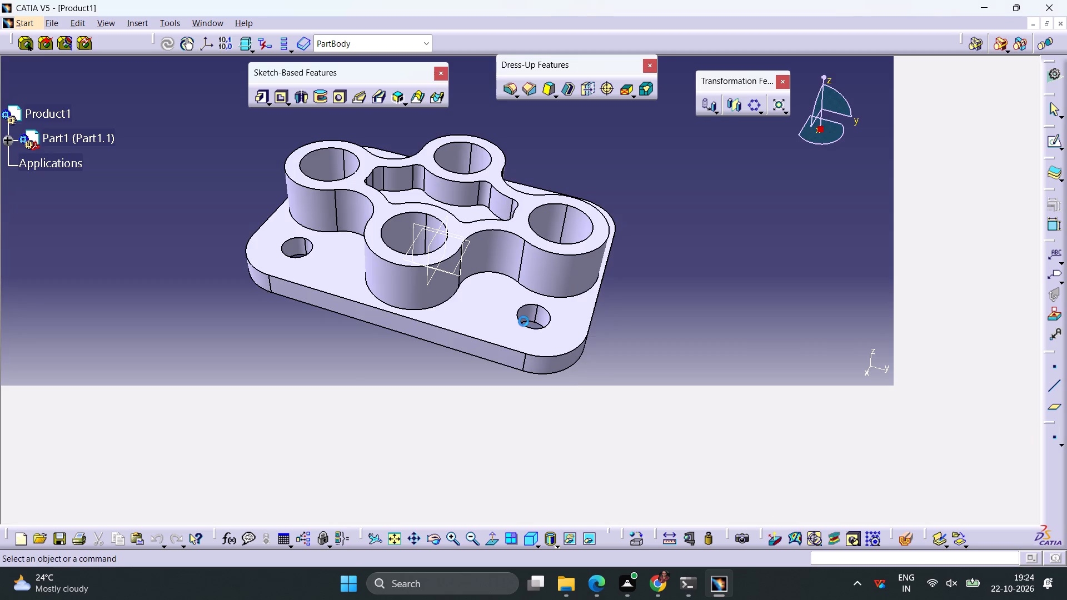
Close the Product1 assembly without saving its changes.
left_click(1059, 26)
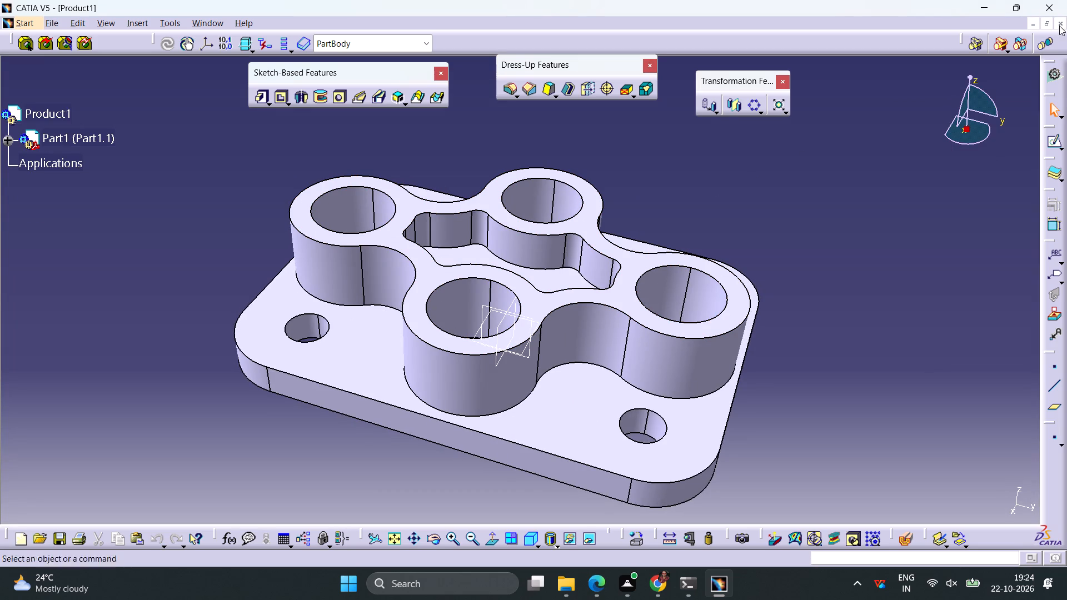
left_click(519, 326)
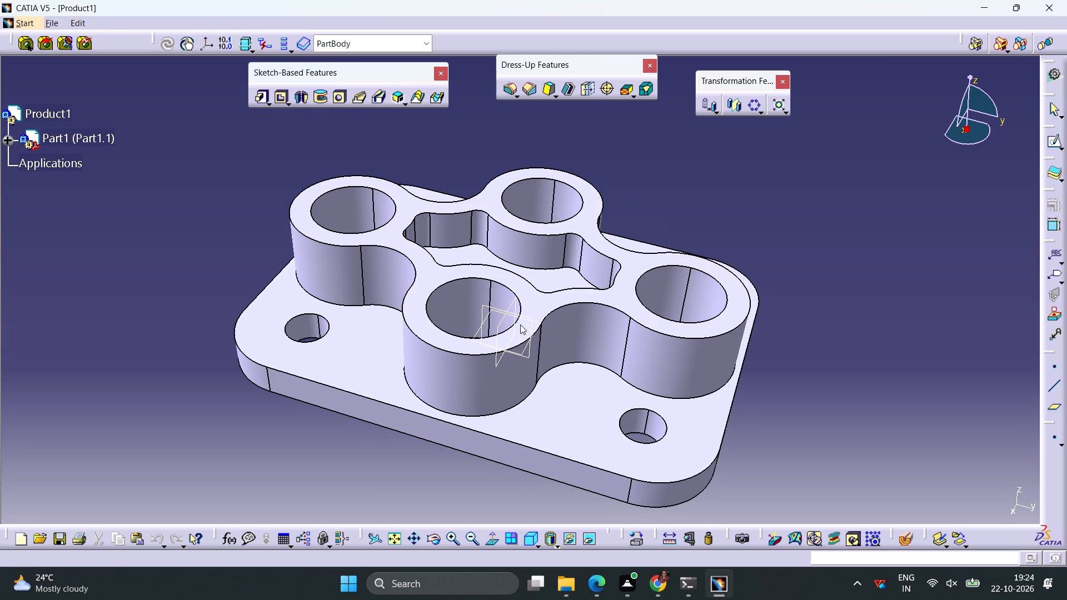
left_click(787, 406)
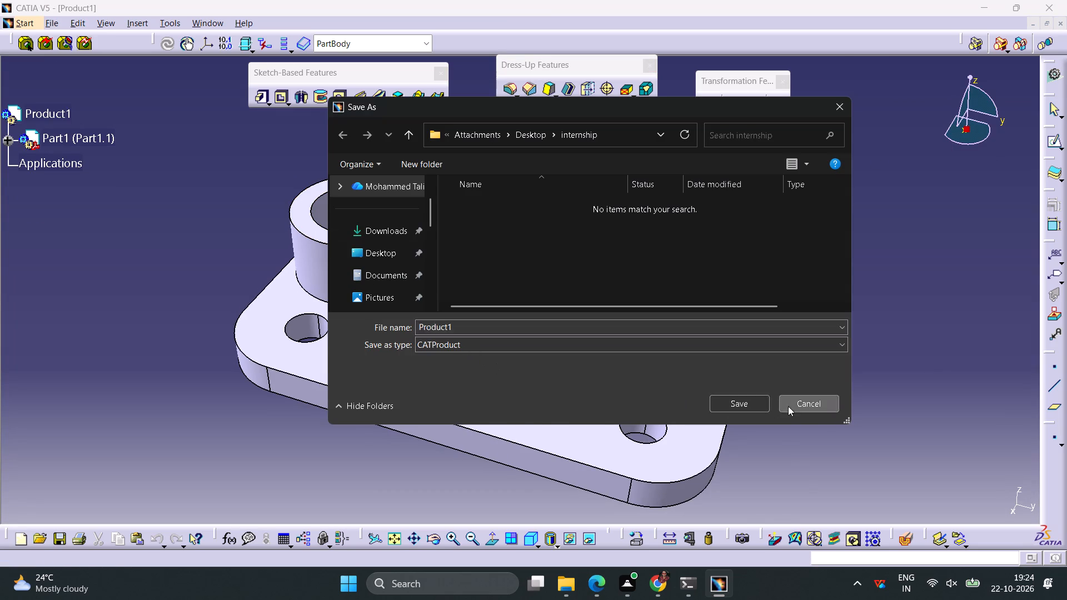
left_click(1056, 27)
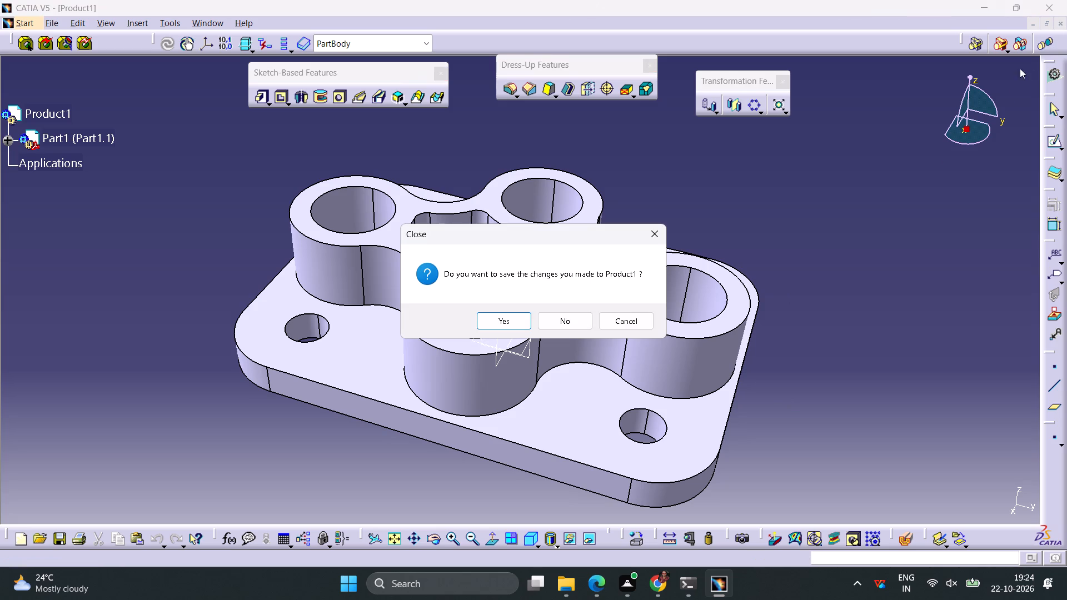
left_click(569, 326)
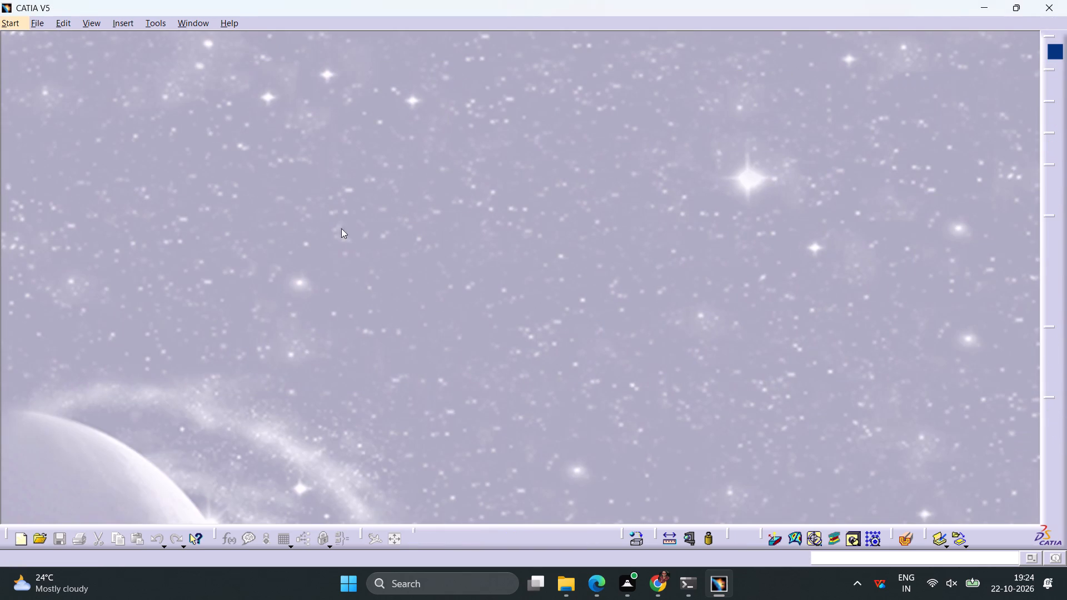
Create a new part named 3 in the Part Design workbench.
left_click(18, 21)
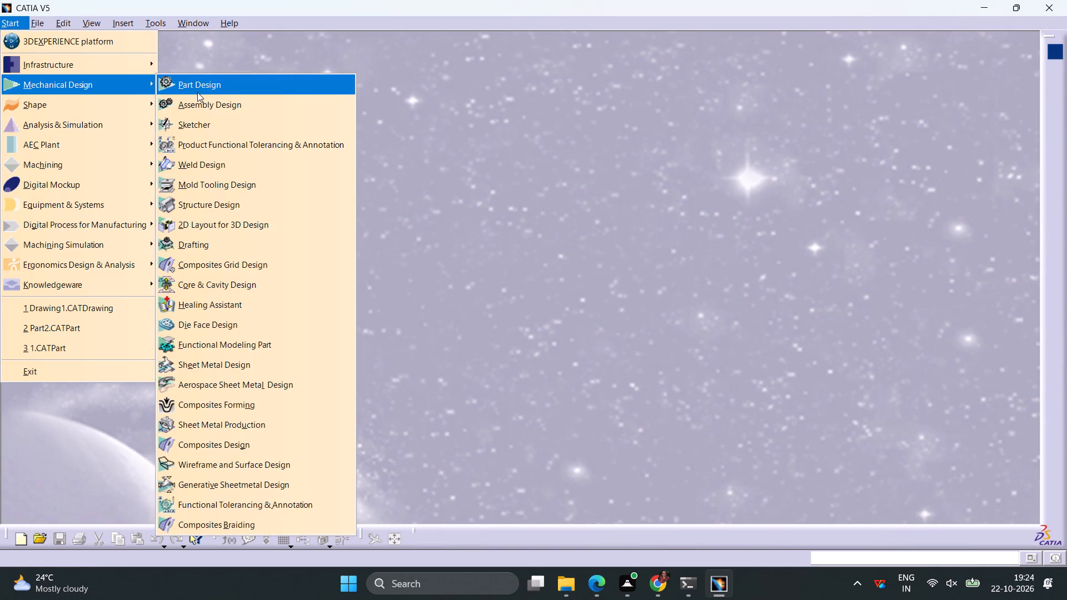
left_click(197, 92)
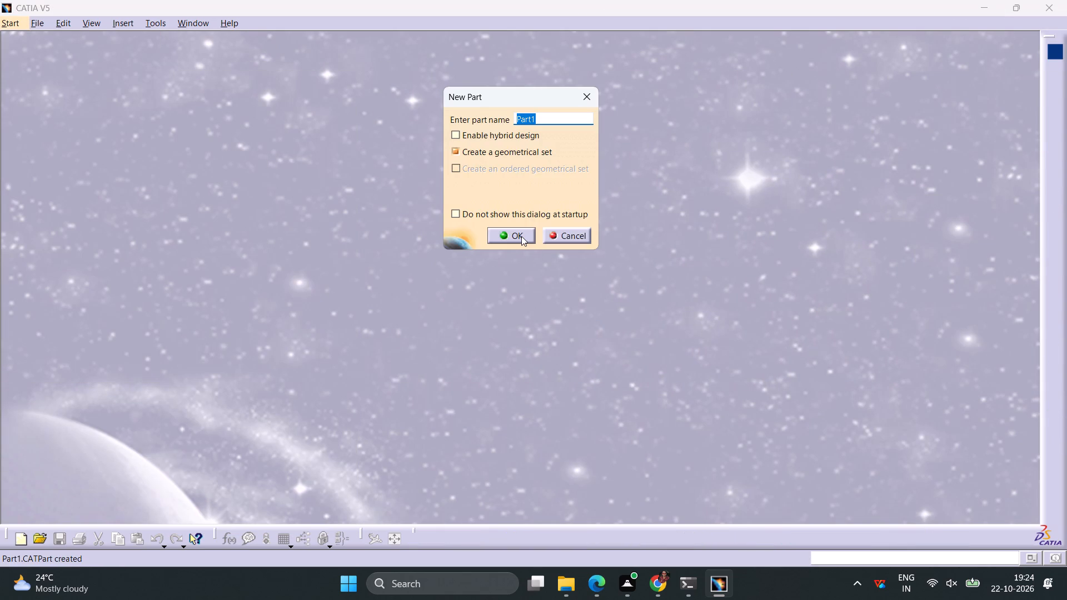
key("3")
key("Return")
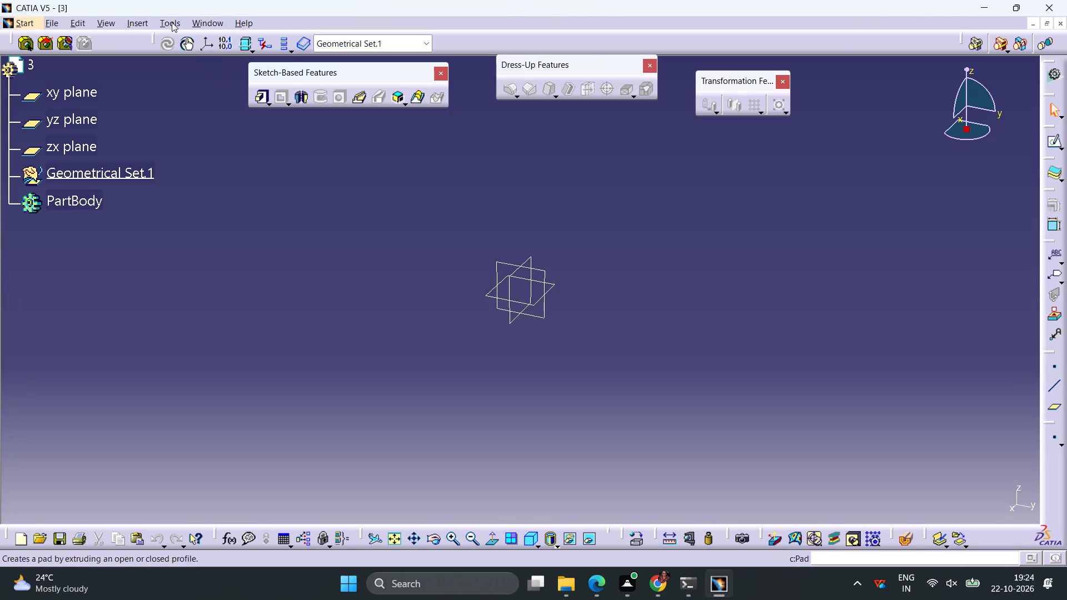
Start recording a macro in 3.CATPart with CATScript as the language.
left_click(172, 22)
left_click(233, 89)
left_click(361, 111)
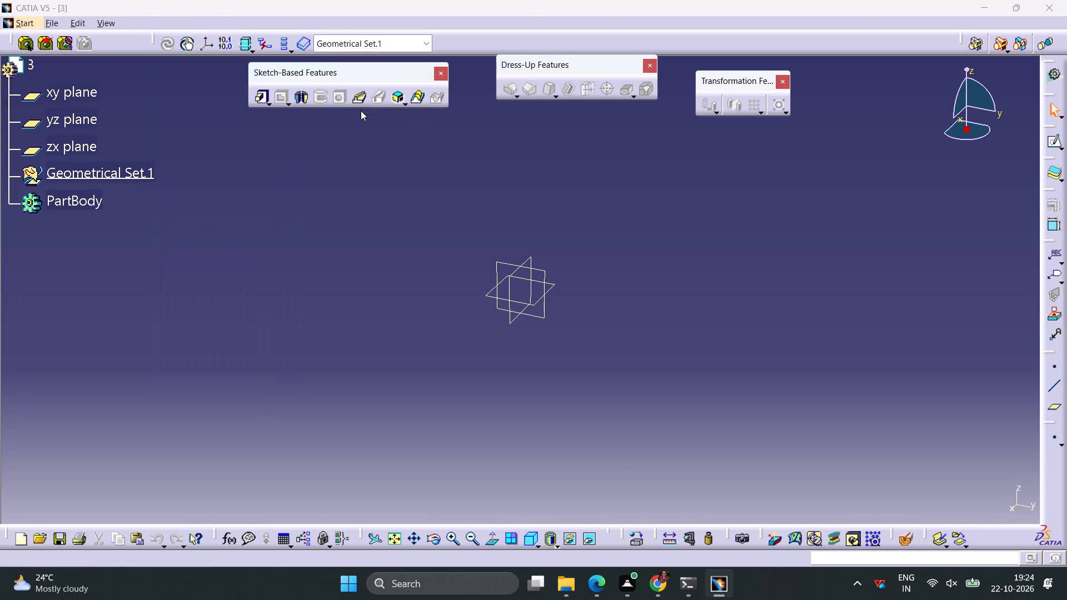
left_click(948, 453)
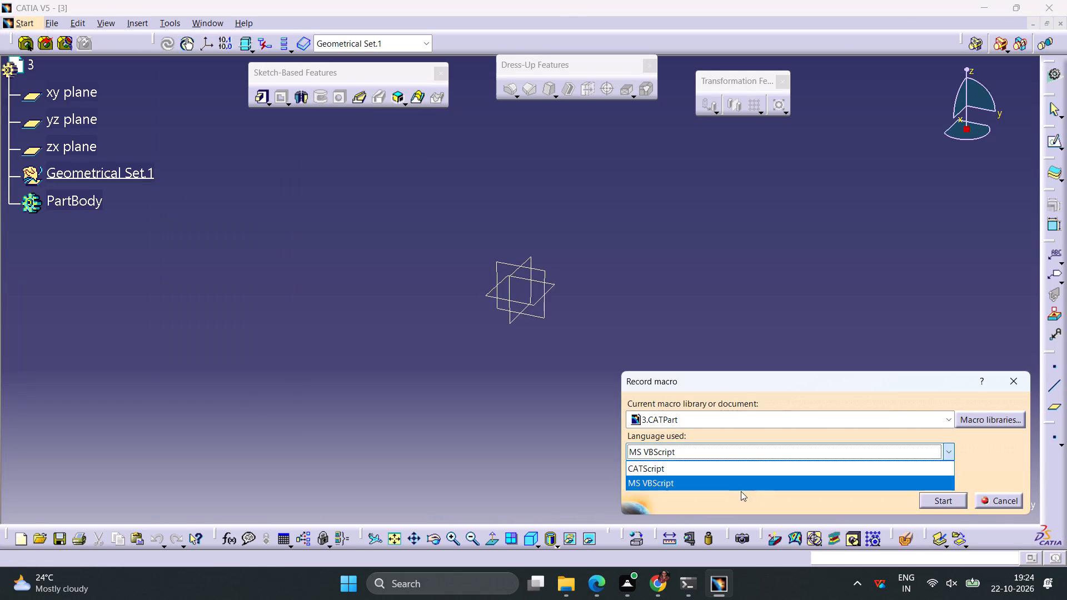
left_click(663, 471)
left_click(936, 500)
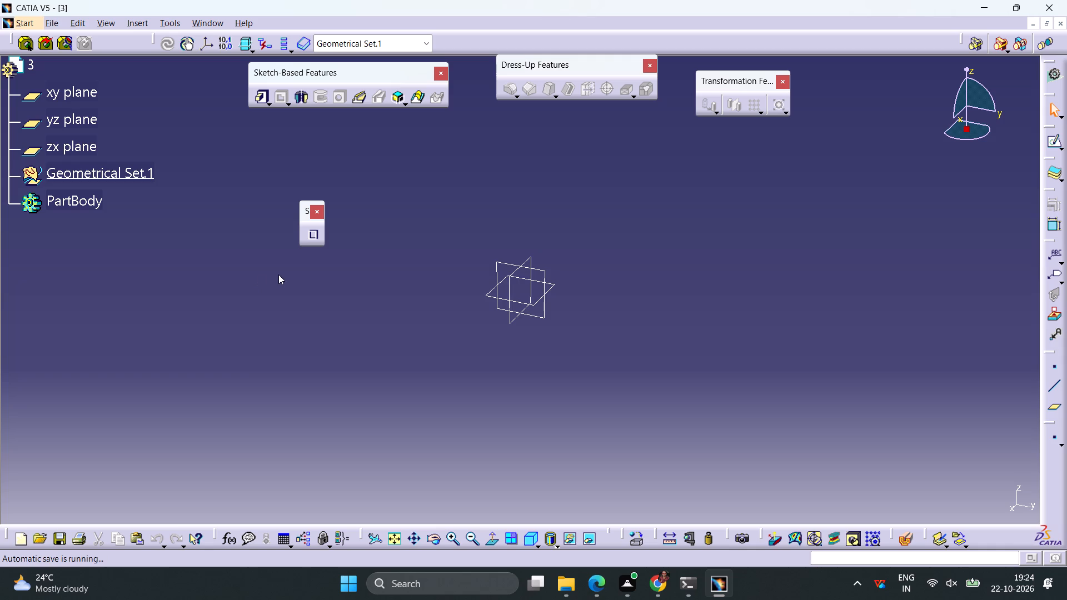
Sketch a closed four-sided profile on the yz plane, with a base about 83 mm long on the horizontal axis, vertical sides and a sloping top.
left_click(545, 311)
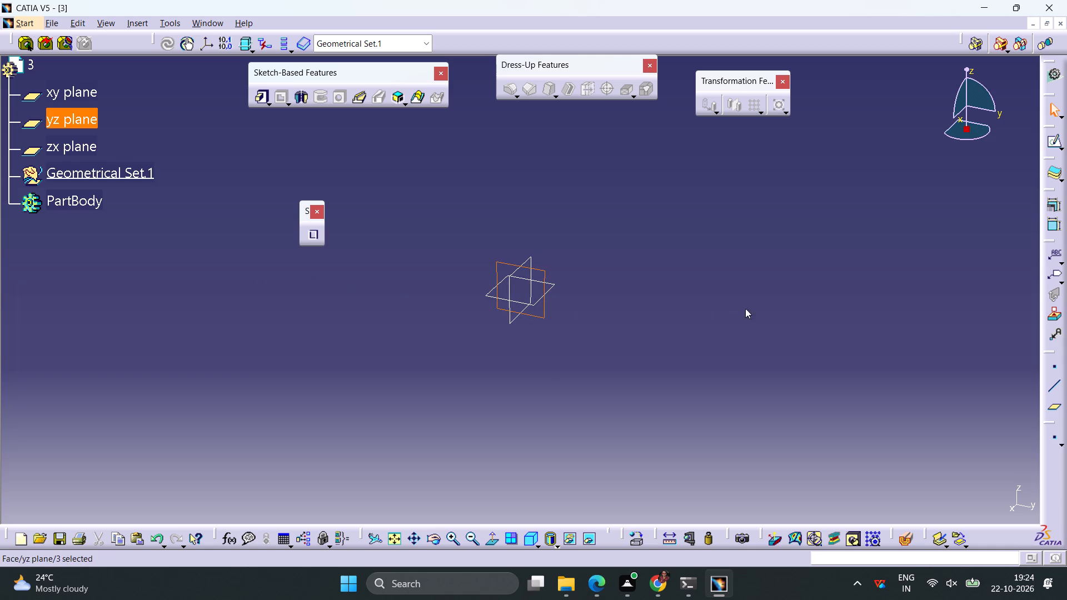
left_click(1054, 142)
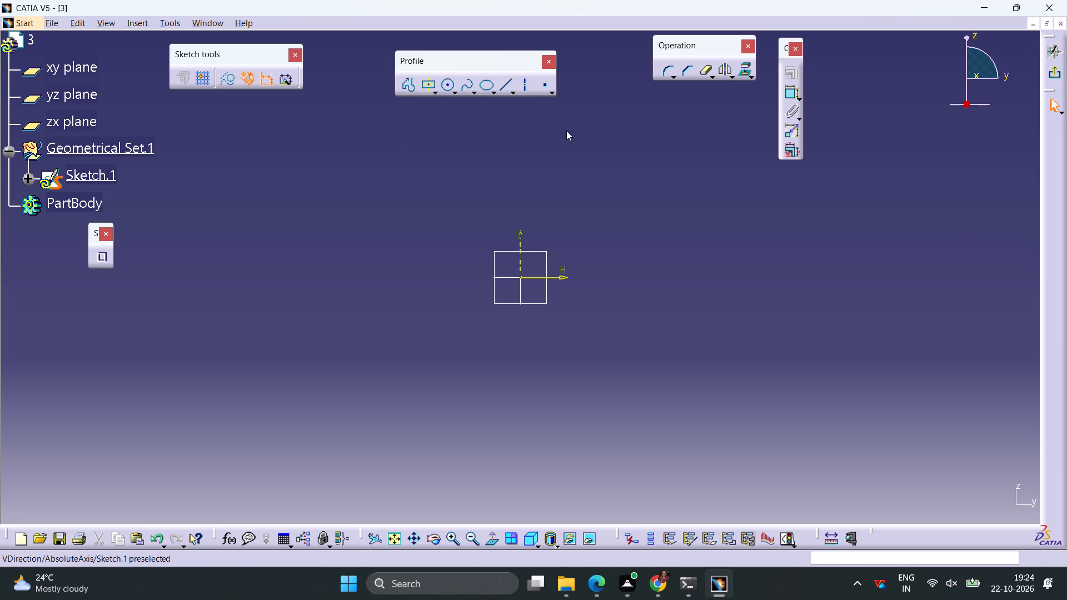
left_click(407, 86)
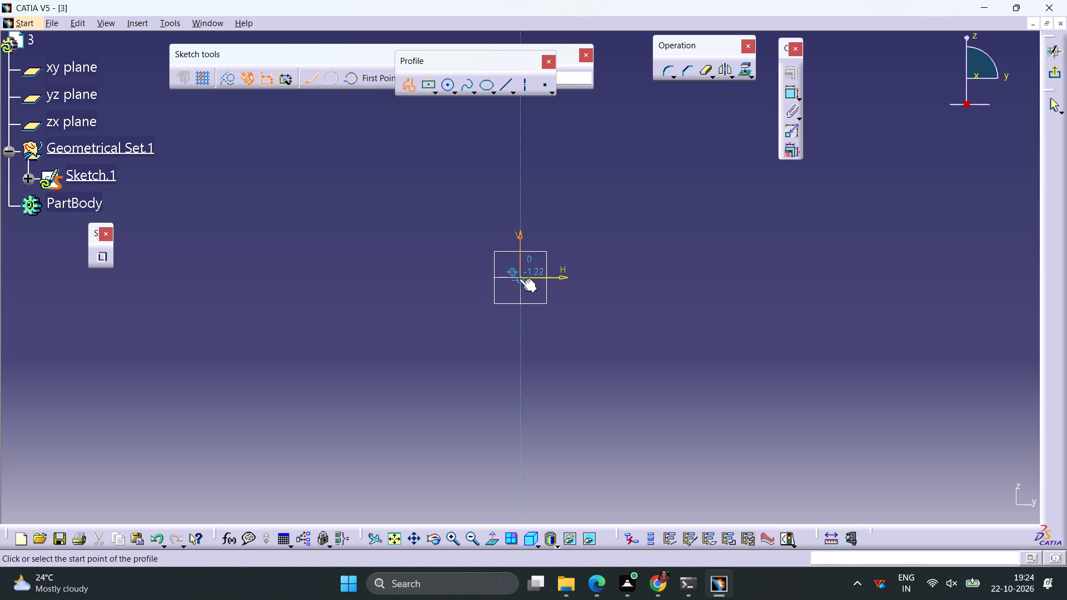
left_click(442, 277)
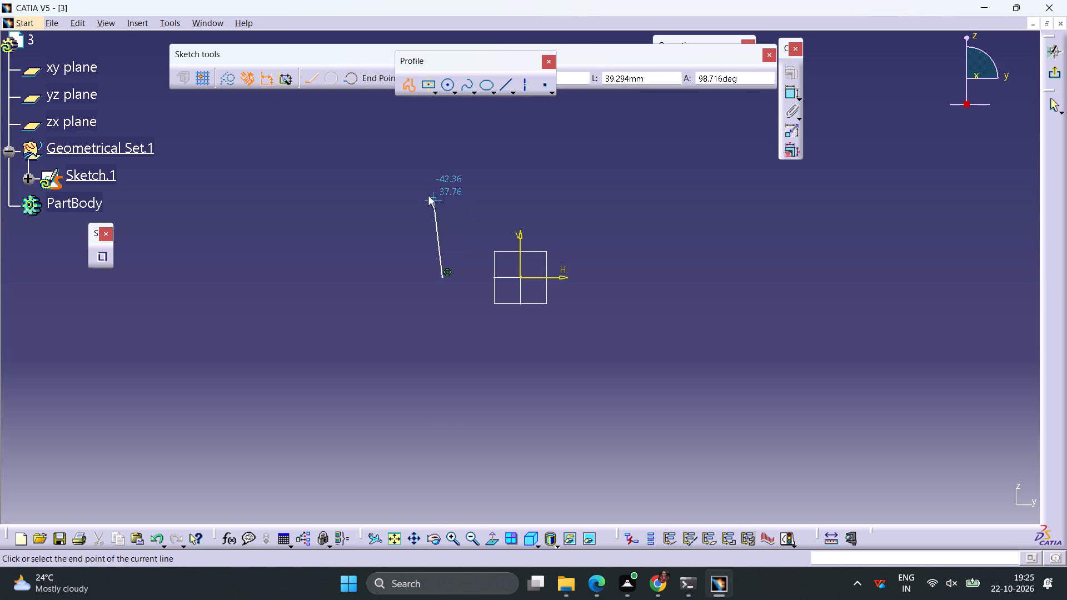
left_click(445, 156)
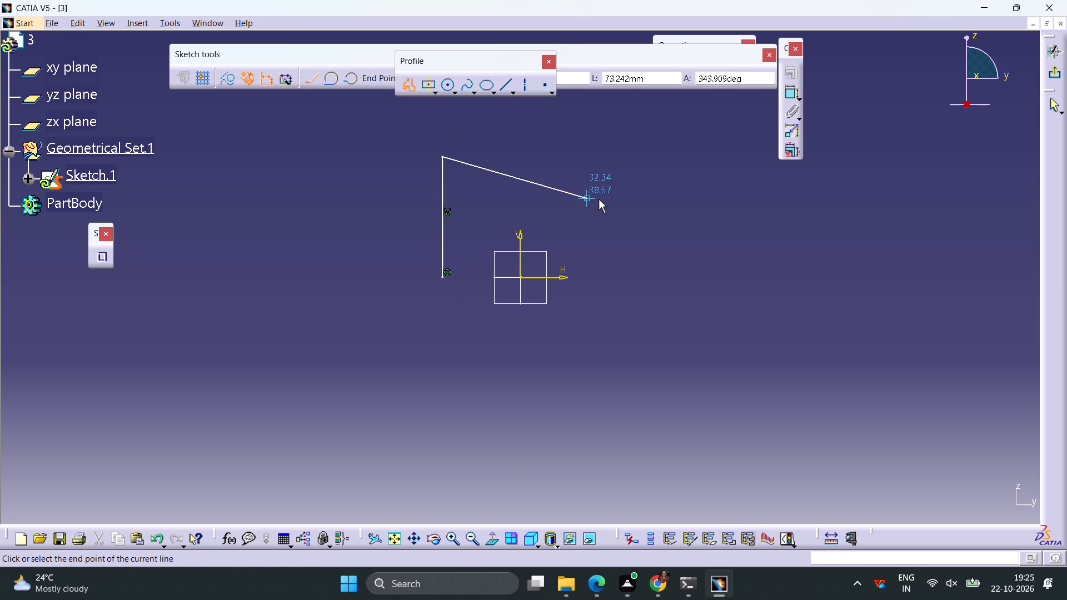
left_click(612, 189)
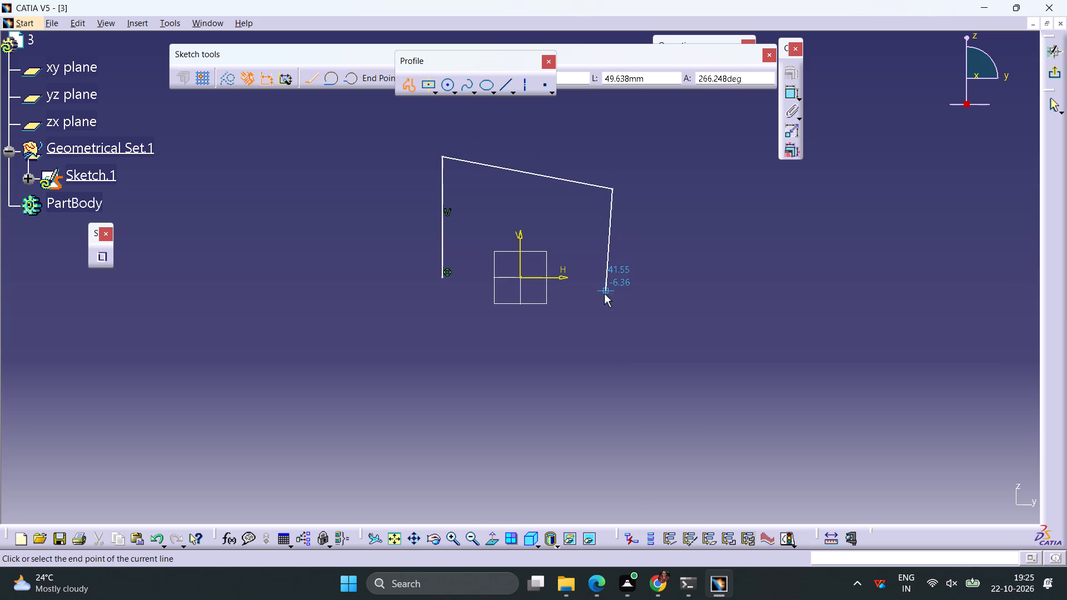
left_click(613, 275)
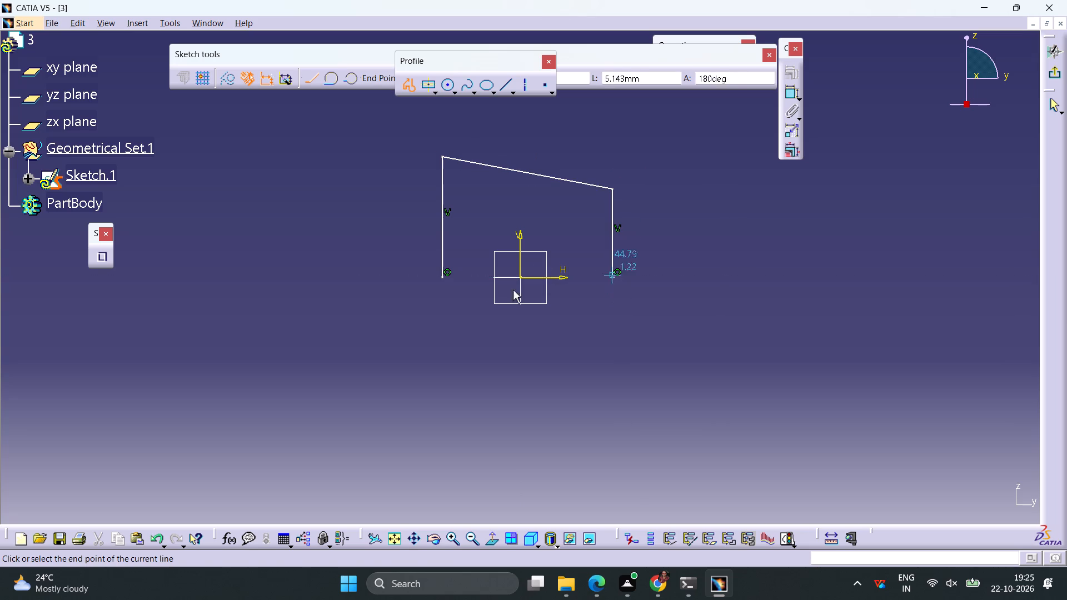
left_click(442, 277)
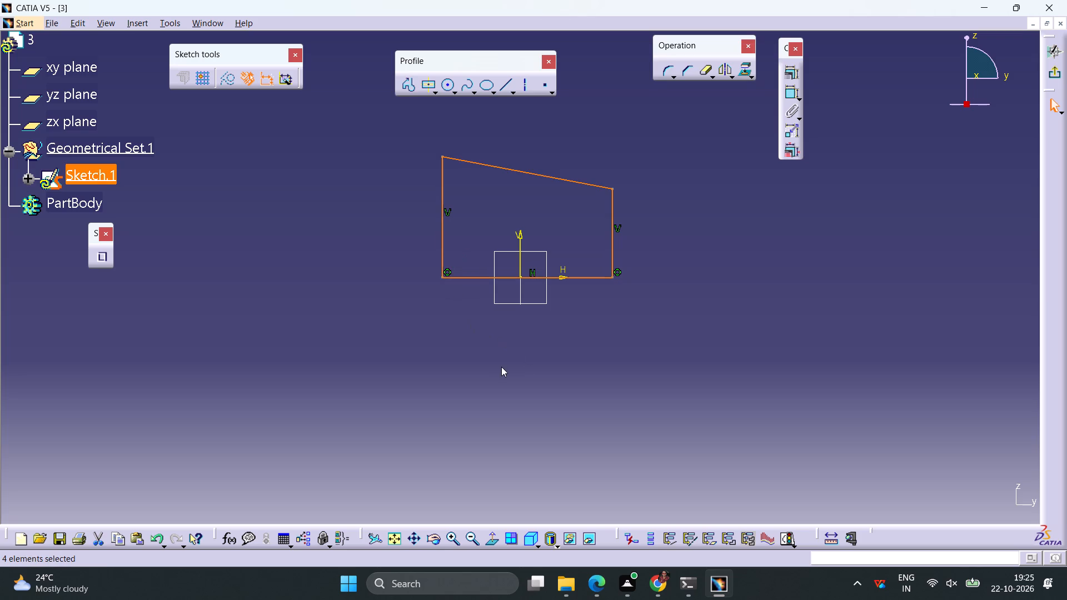
left_click(630, 357)
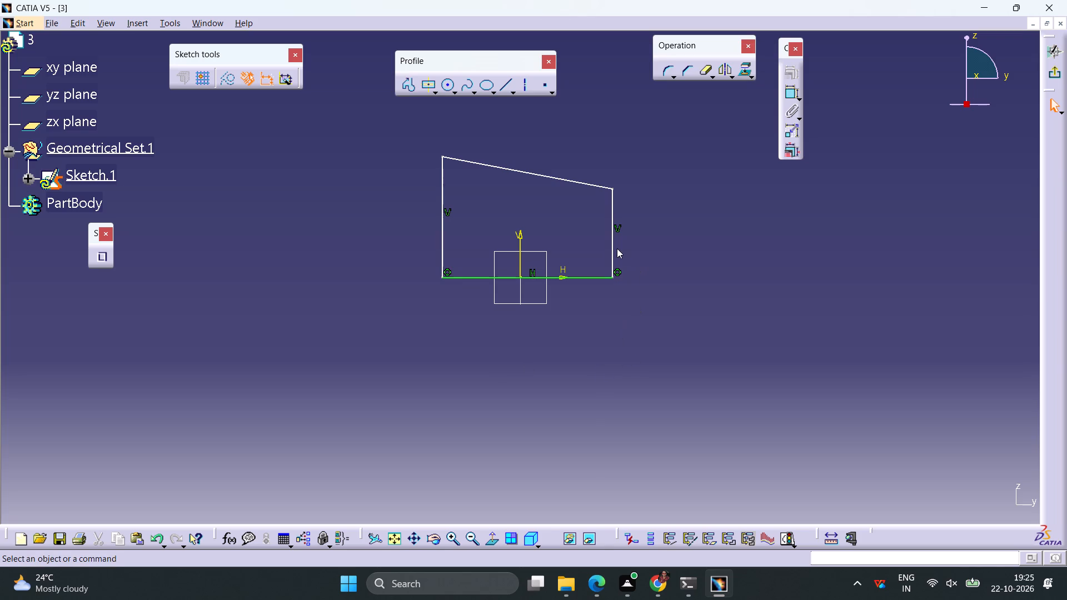
Constrain the profile's two vertical sides to be symmetric about the vertical sketch axis.
left_click(614, 249)
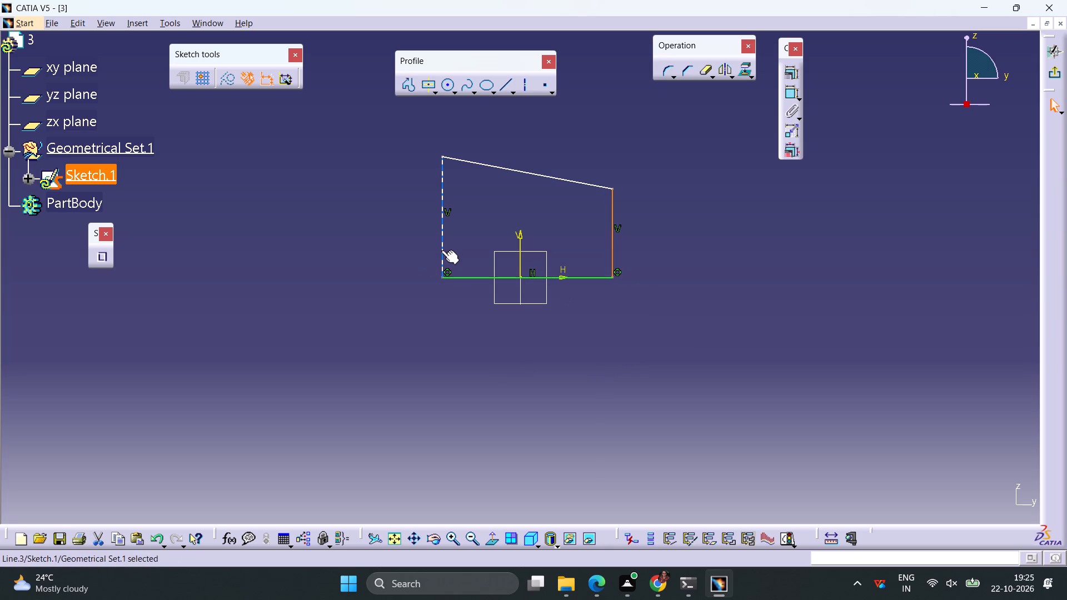
left_click(442, 250, "ctrl")
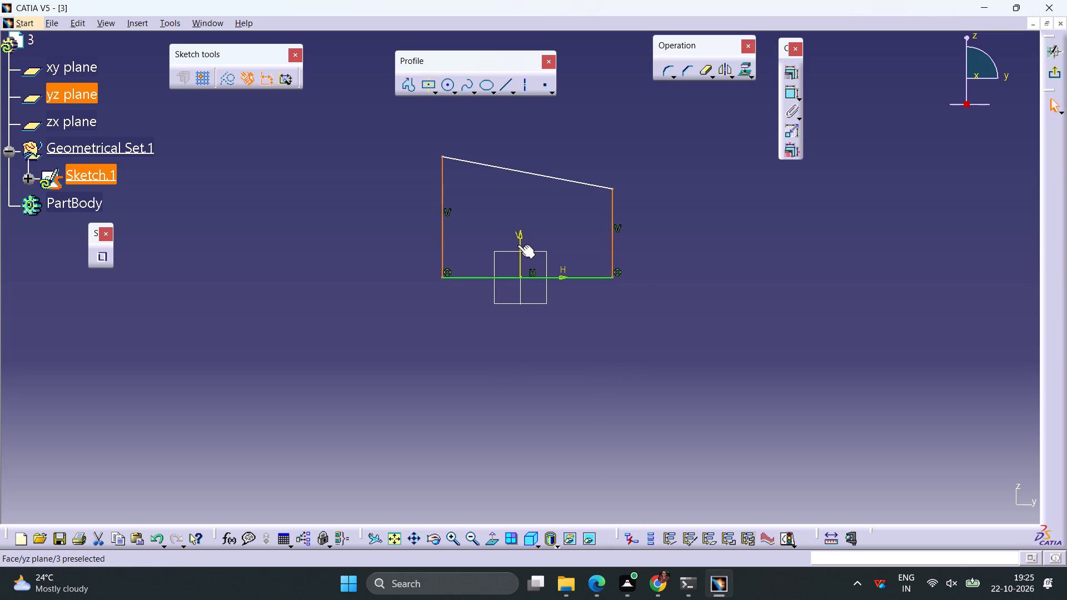
left_click(517, 244, "ctrl")
left_click(794, 76)
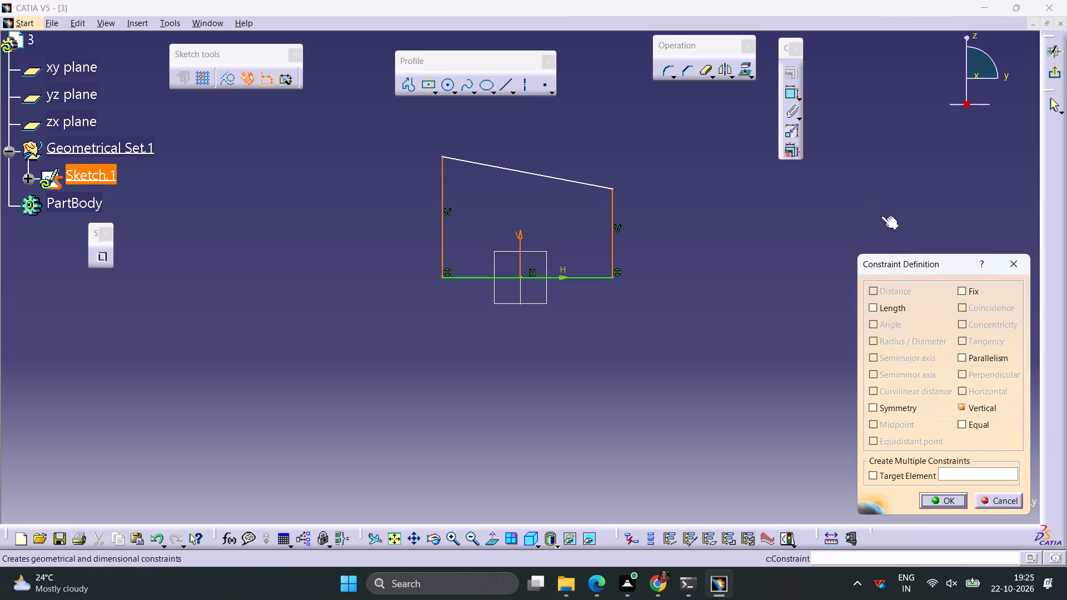
left_click(877, 411)
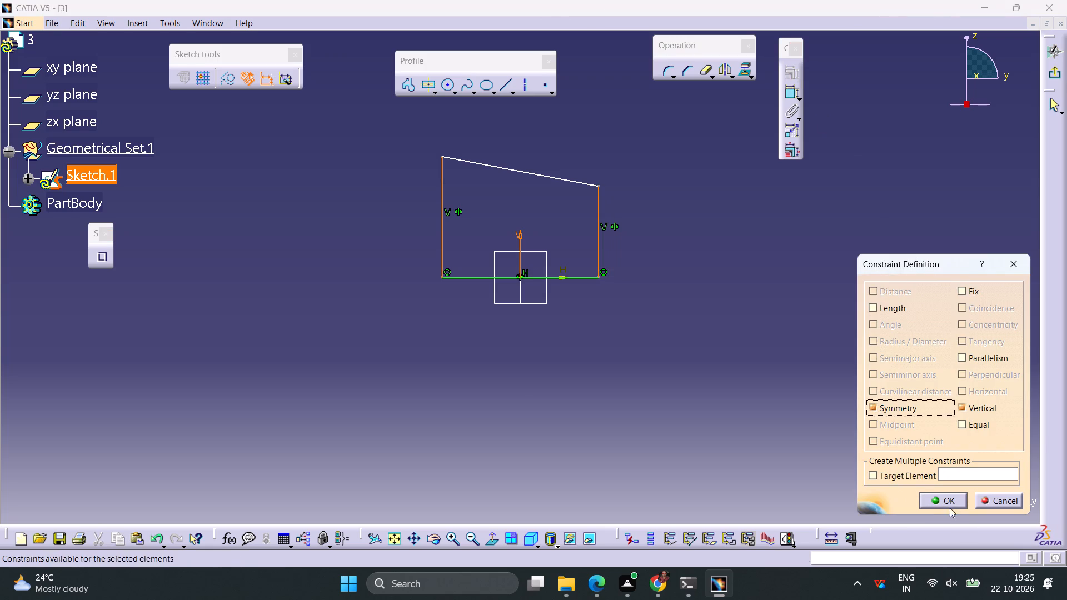
left_click(947, 502)
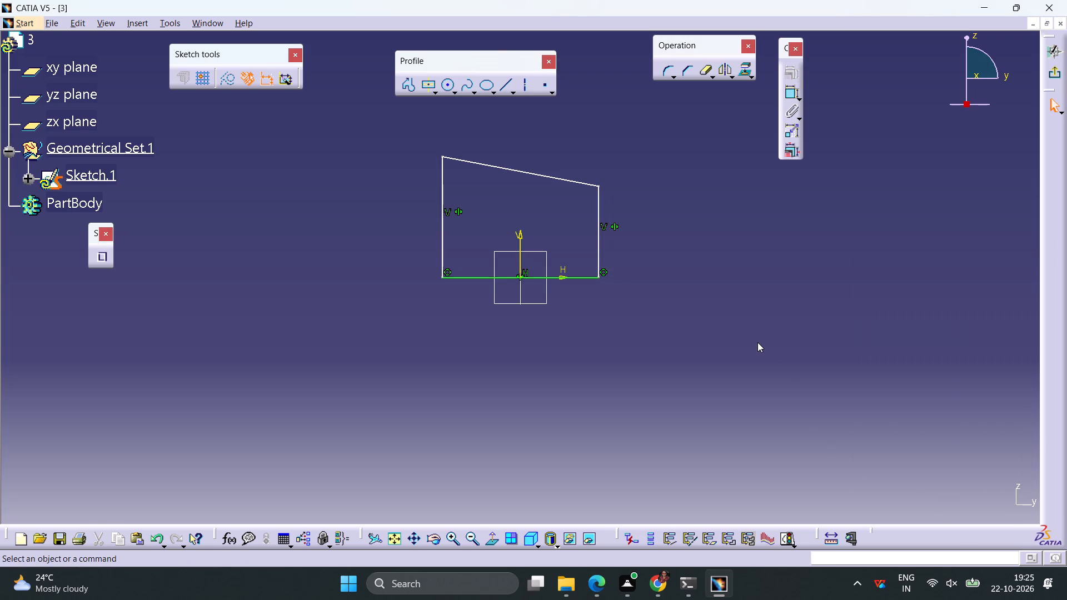
Dimension the profile's base line and set its length to 200 mm.
left_click(584, 278)
left_click(791, 94)
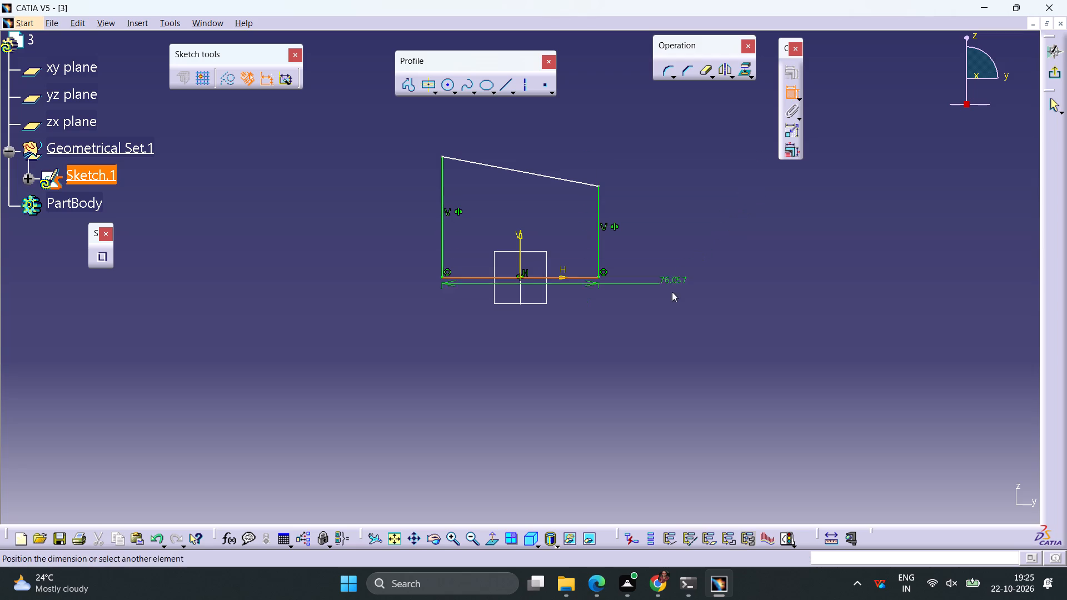
left_click(663, 306)
double_click(664, 301)
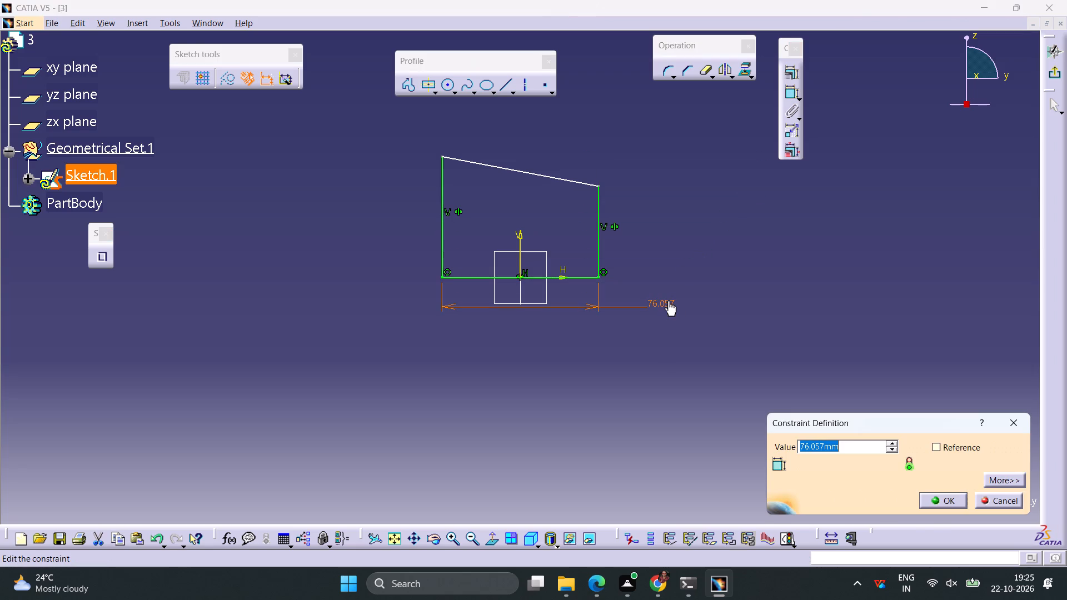
type("200")
key("Return")
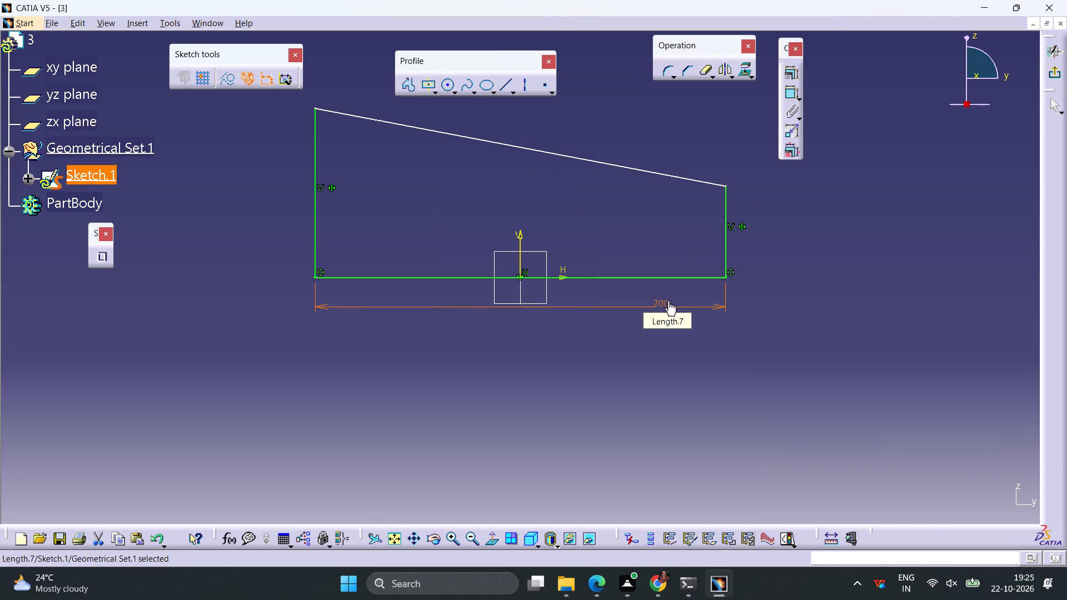
Dimension the profile's right vertical side and set its length to 90 mm.
left_click(725, 239)
left_click(787, 92)
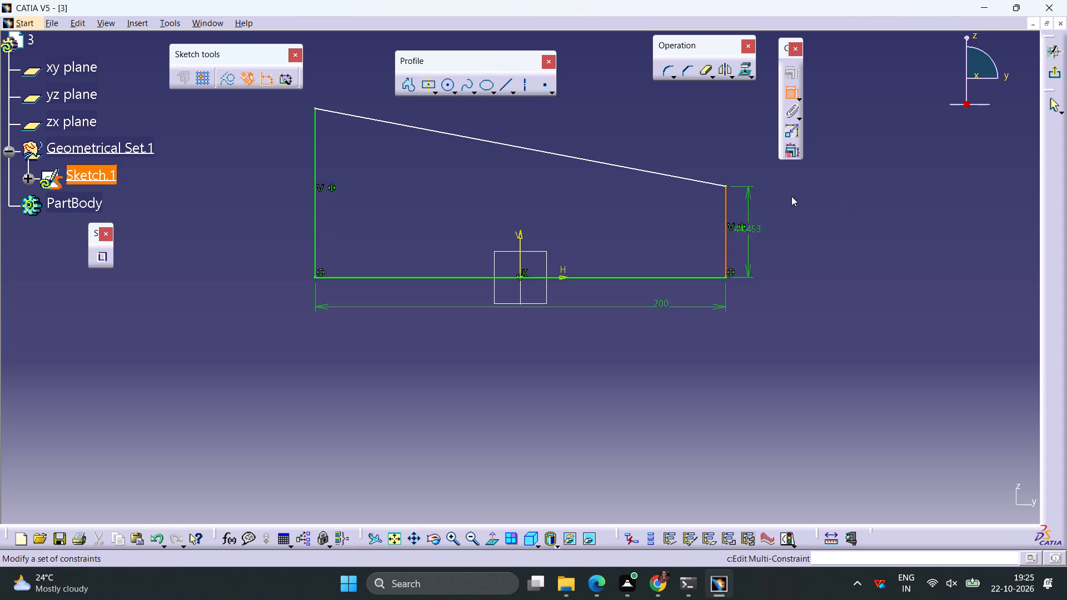
left_click(773, 253)
double_click(775, 249)
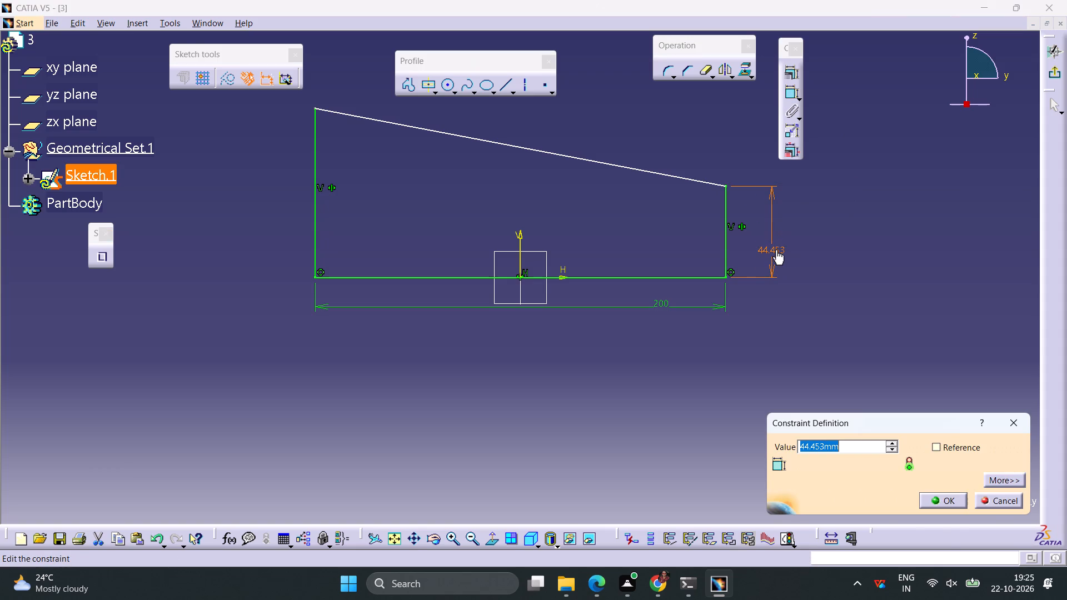
type("90")
key("Return")
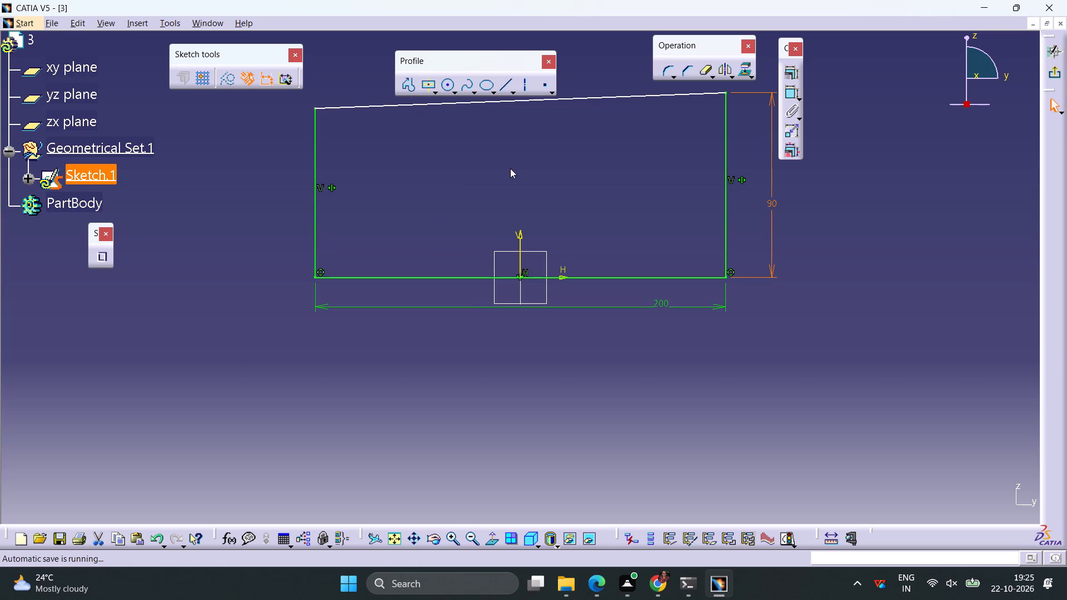
Dimension the angle between the profile's sloping top line and its base line and set it to 10 degrees.
left_click(592, 97)
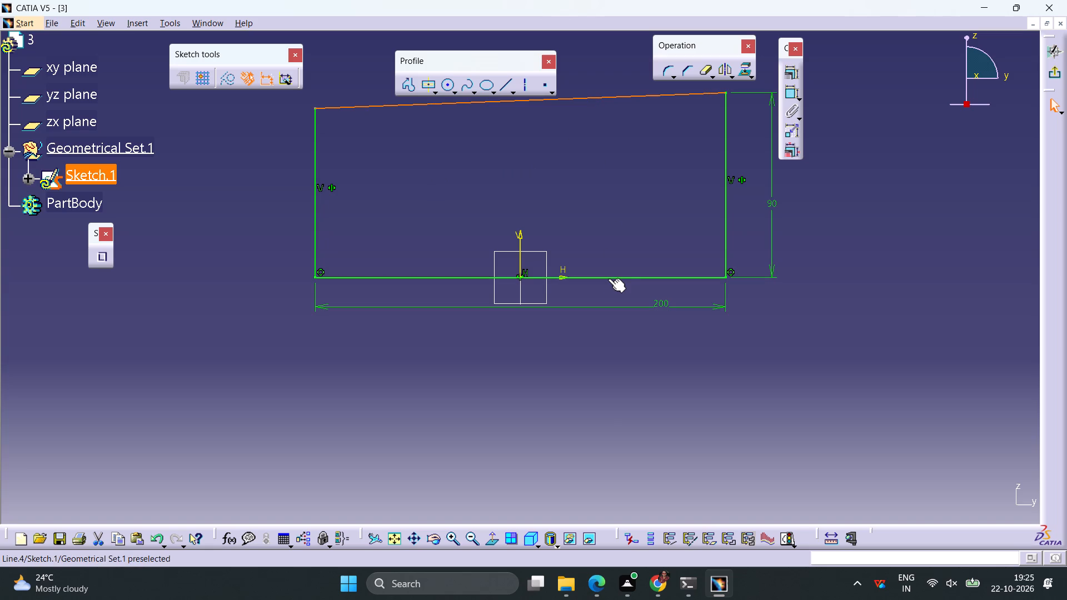
left_click(608, 278, "ctrl")
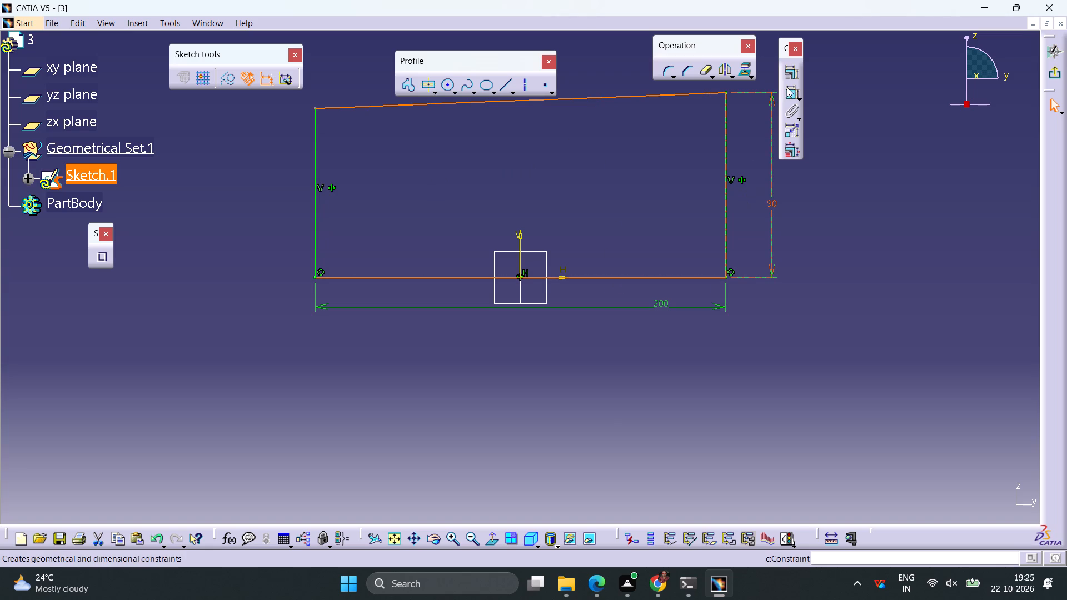
left_click(787, 92)
left_click(594, 185)
double_click(599, 181)
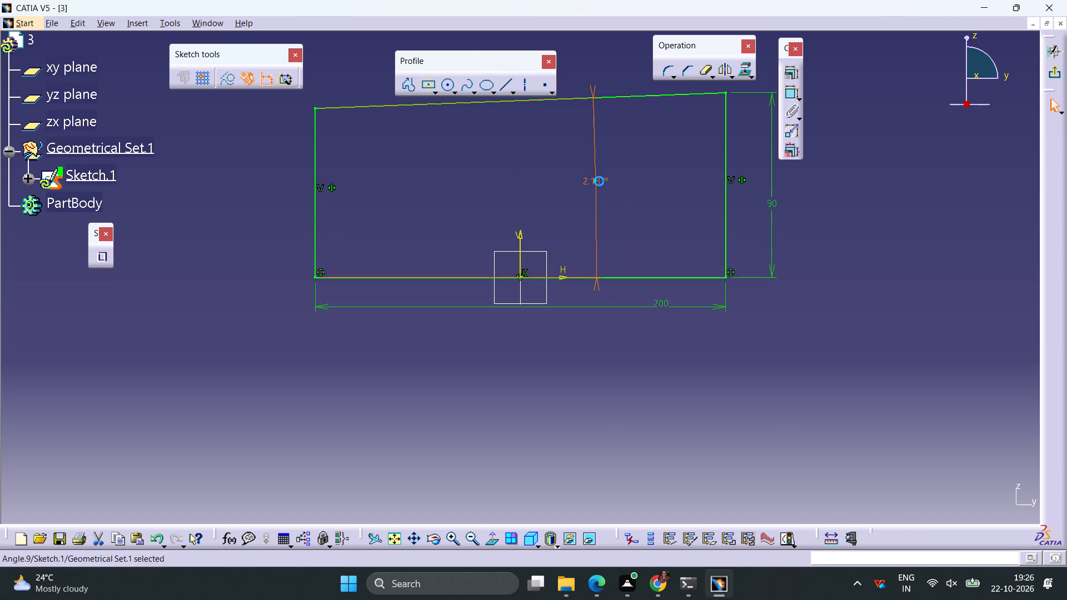
type("10")
key("Return")
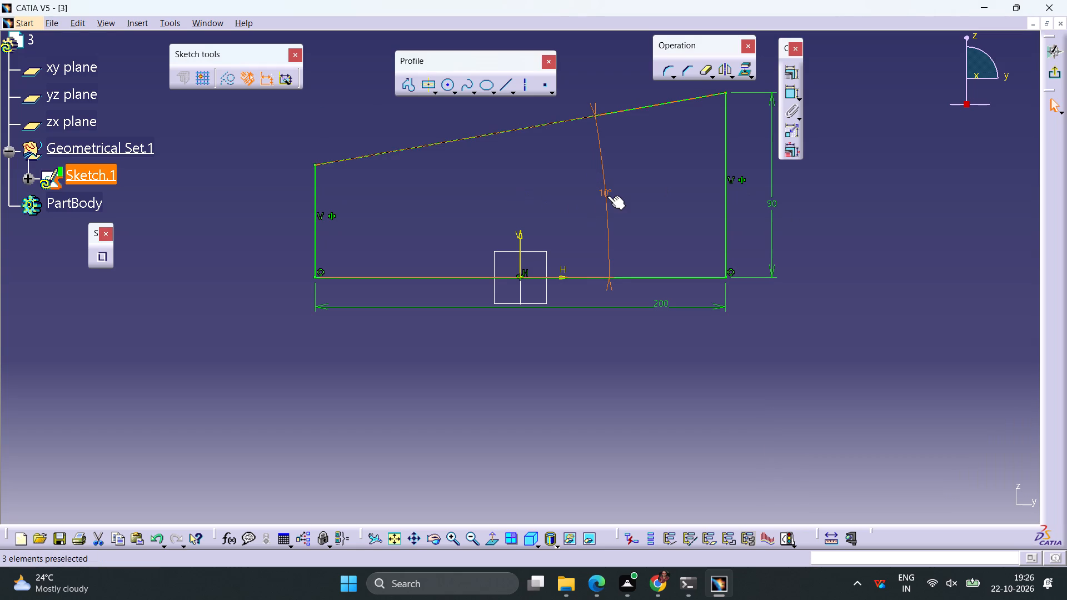
Set the angle between the top and base lines to -10 degrees and exit the sketch.
left_click(606, 194)
left_click(606, 194)
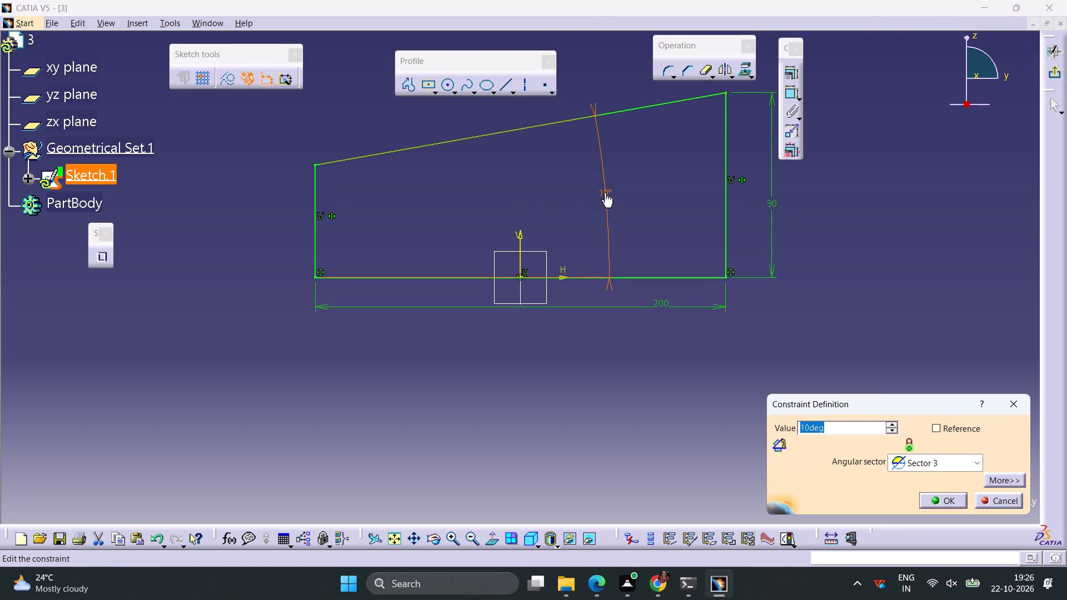
type("-10")
key("Return")
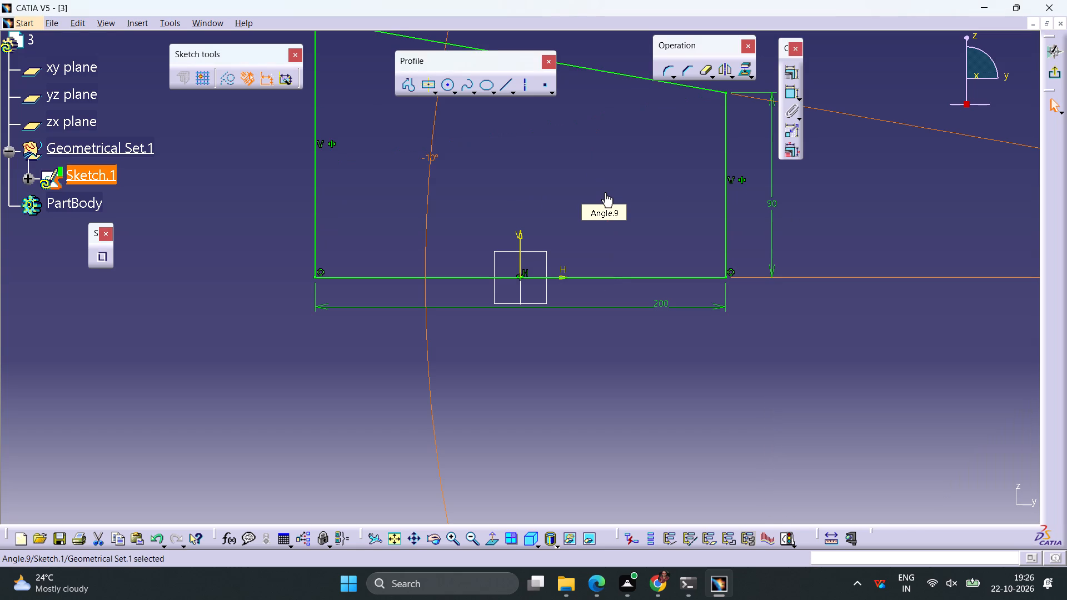
middle_click_drag(615, 197, 615, 224, "ctrl")
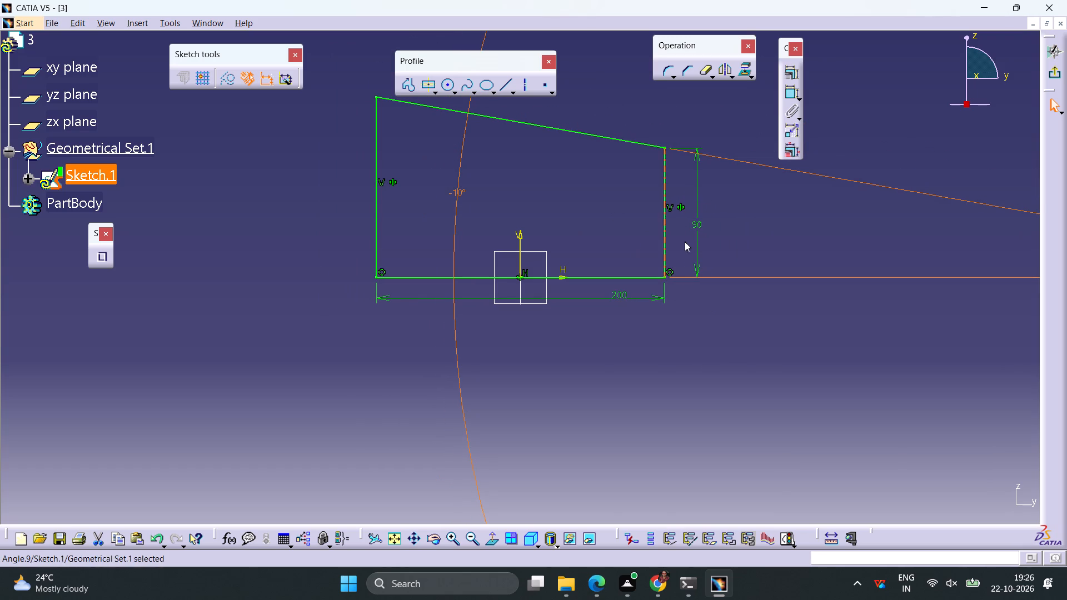
left_click(1054, 72)
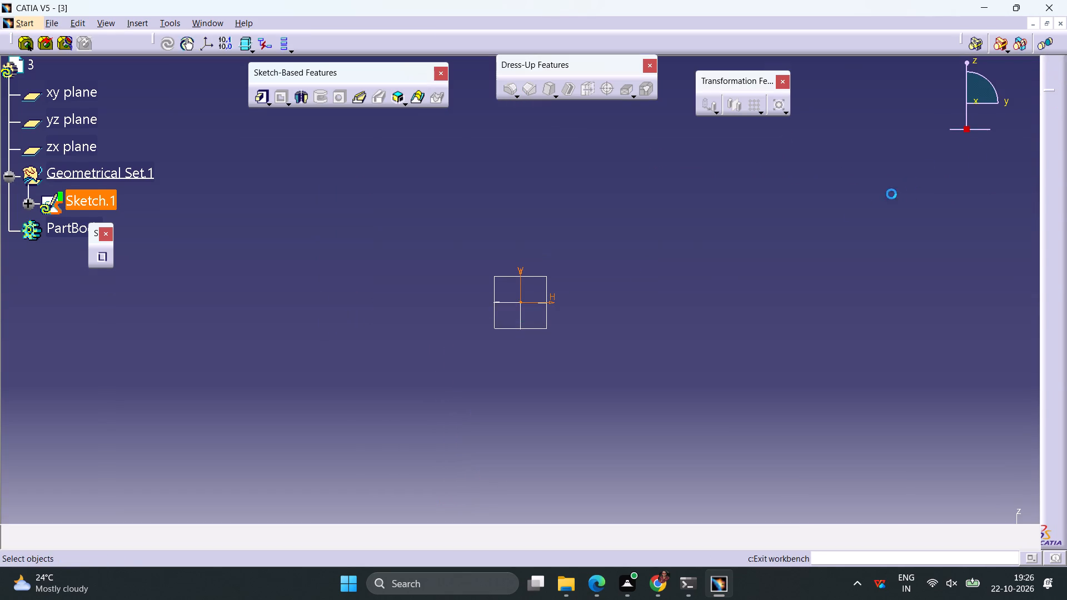
Pad the profile sketch with a length of 50 mm and mirrored extent.
left_click(261, 99)
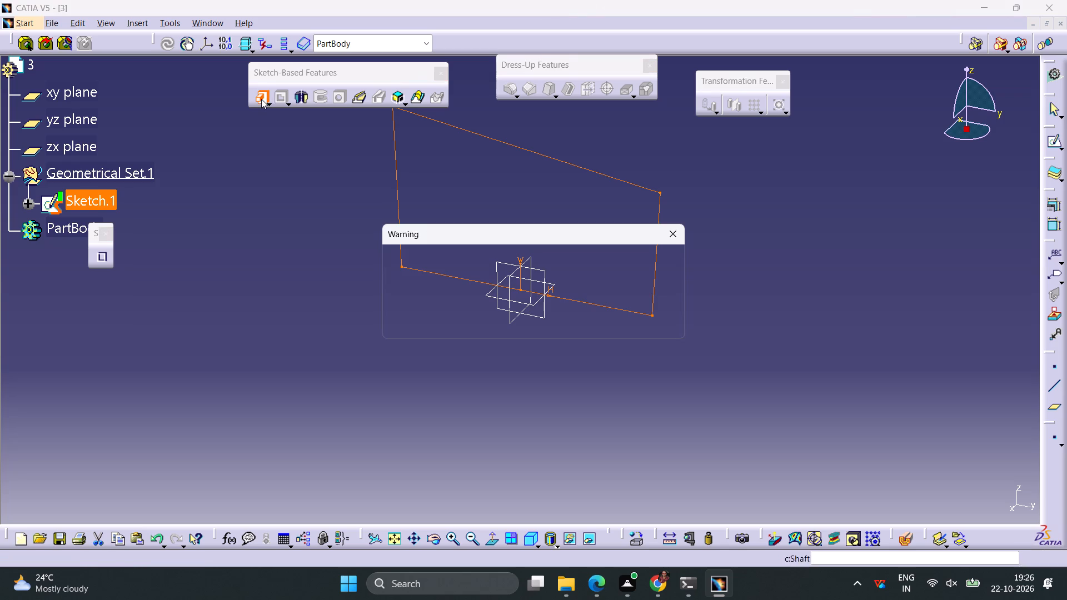
left_click(650, 323)
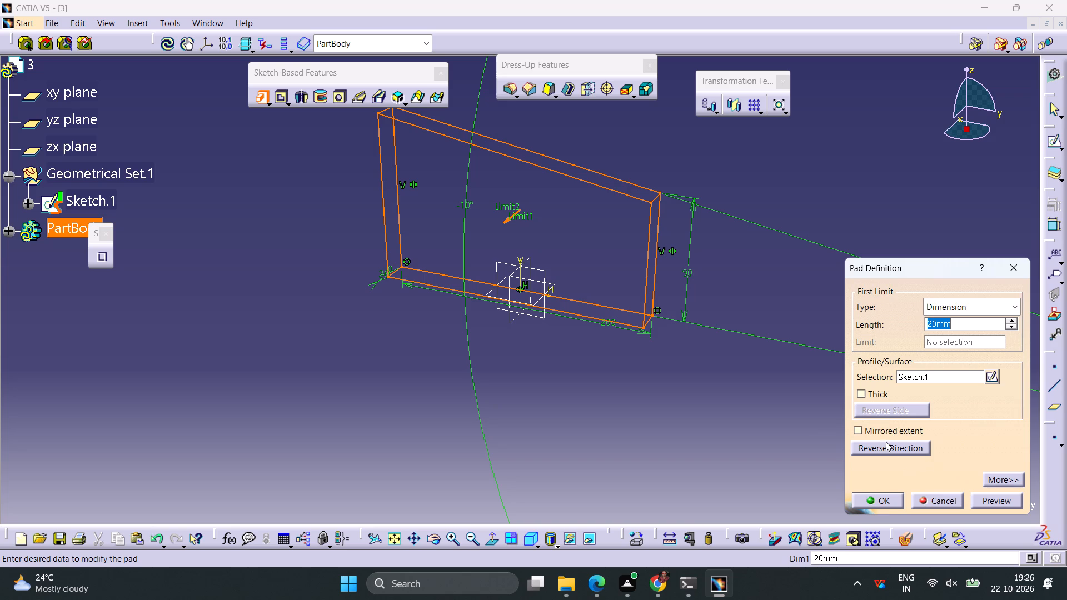
left_click(859, 431)
left_click_drag(954, 326, 936, 326)
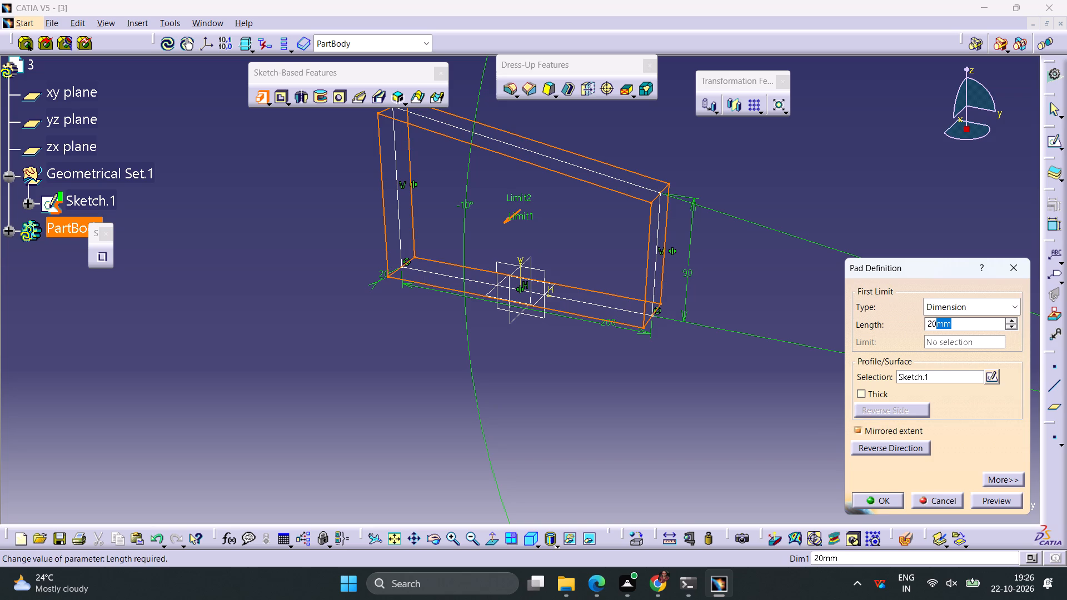
left_click_drag(936, 326, 885, 329)
type("50")
key("Return")
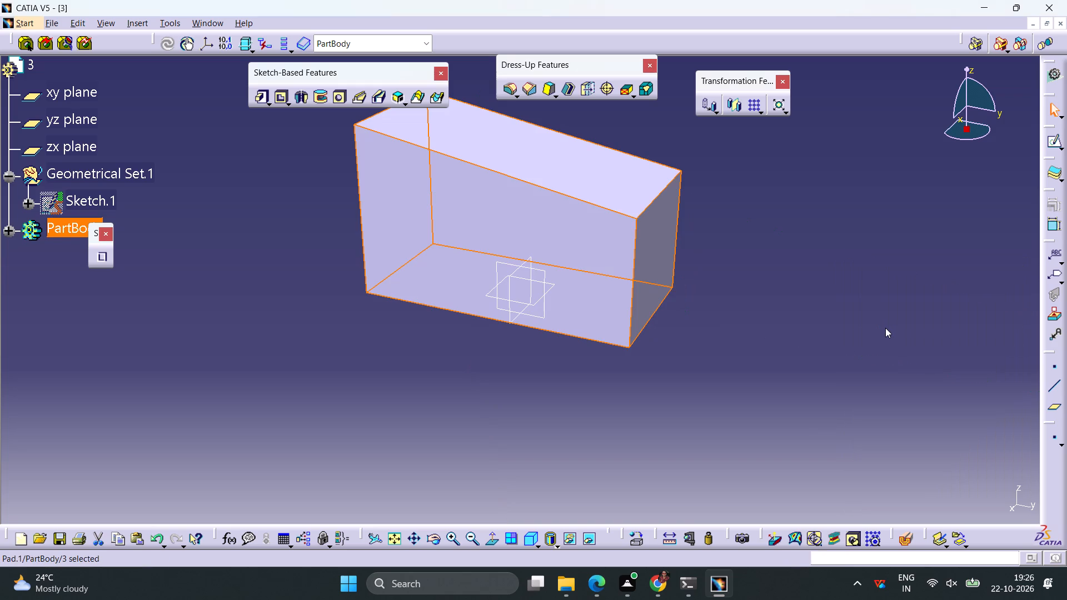
left_click(764, 427)
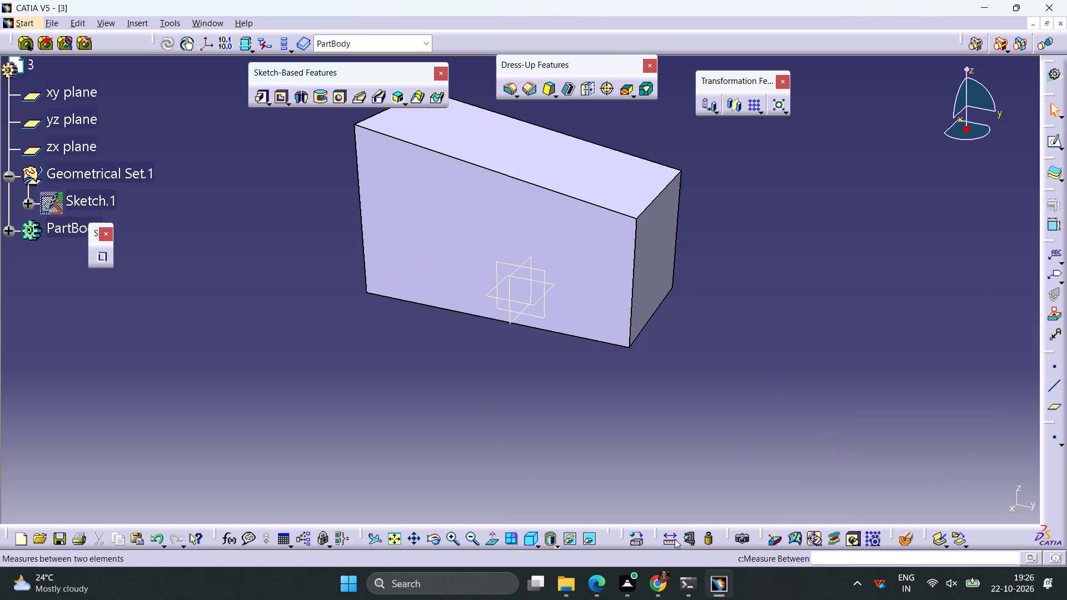
Measure the distance between the two vertical edges of the pad's shorter end face.
left_click(670, 537)
left_click(633, 319)
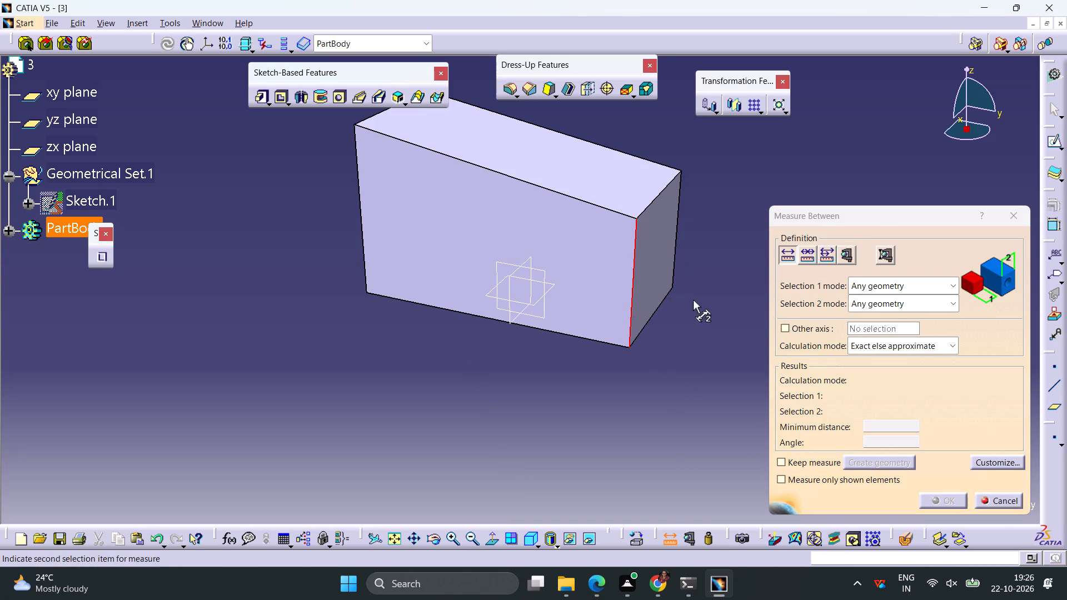
left_click(674, 265)
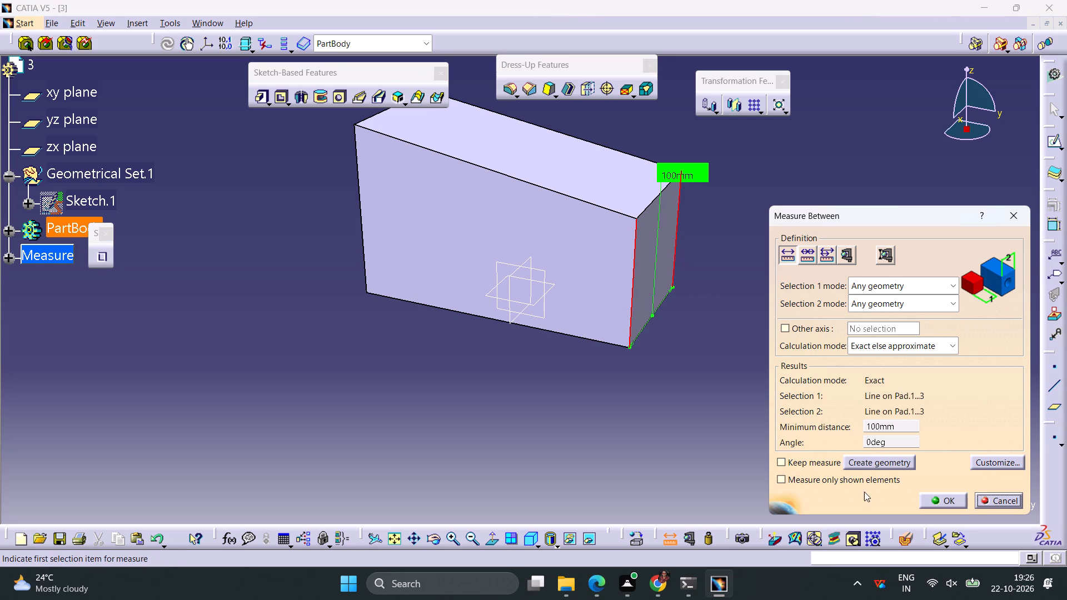
left_click(950, 499)
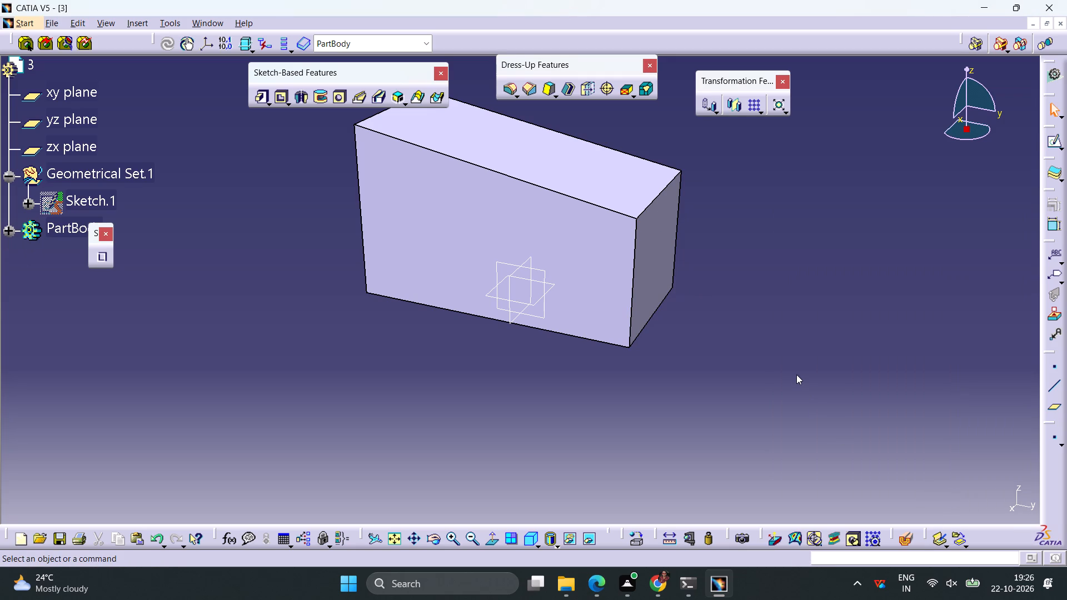
Open a new sketch on the yz plane.
left_click(565, 234)
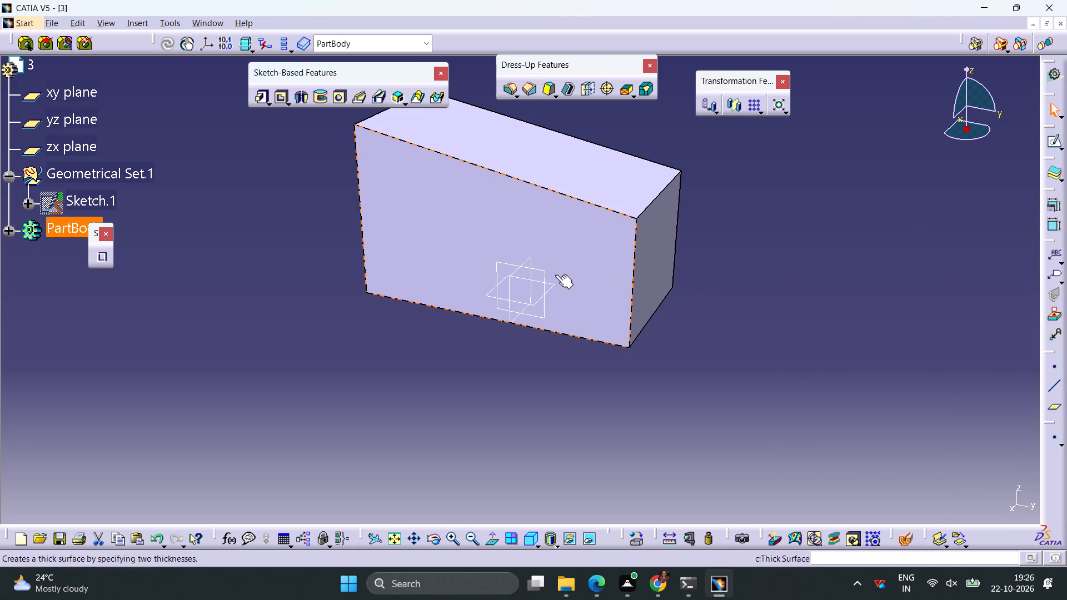
left_click(545, 275)
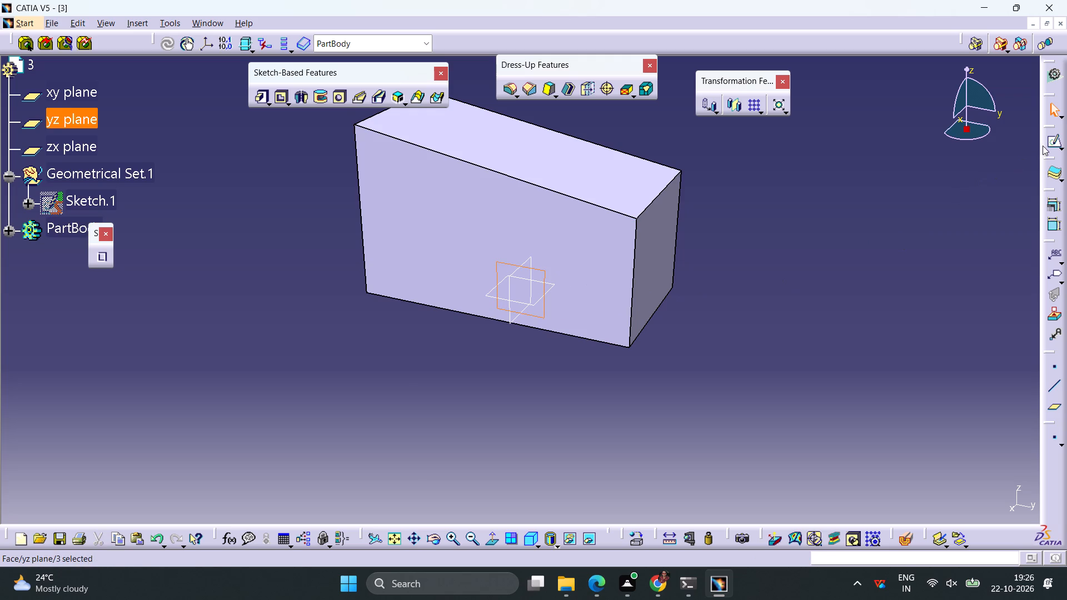
left_click(1048, 140)
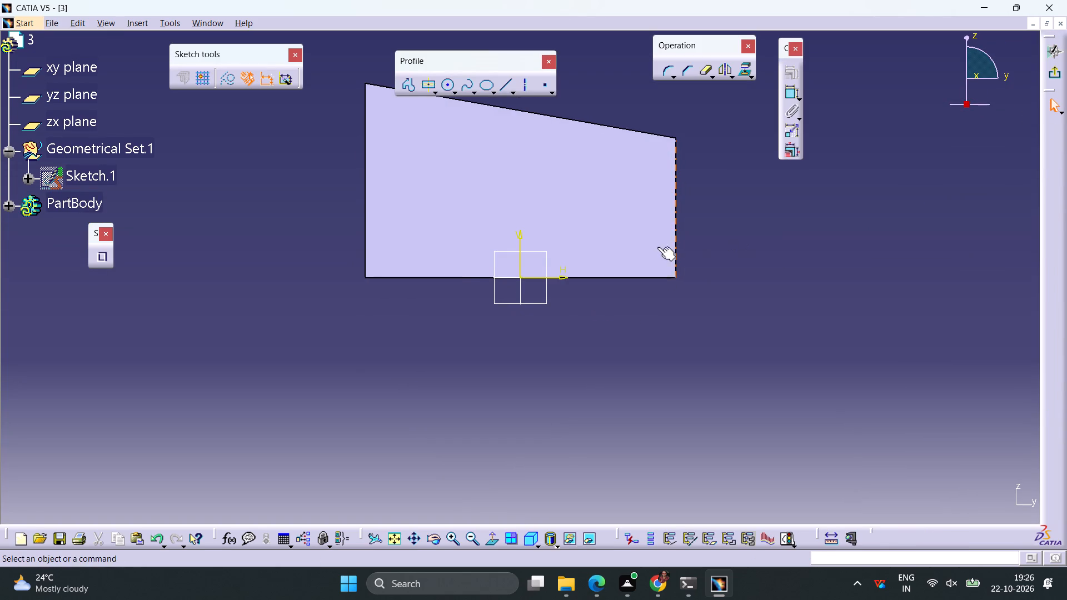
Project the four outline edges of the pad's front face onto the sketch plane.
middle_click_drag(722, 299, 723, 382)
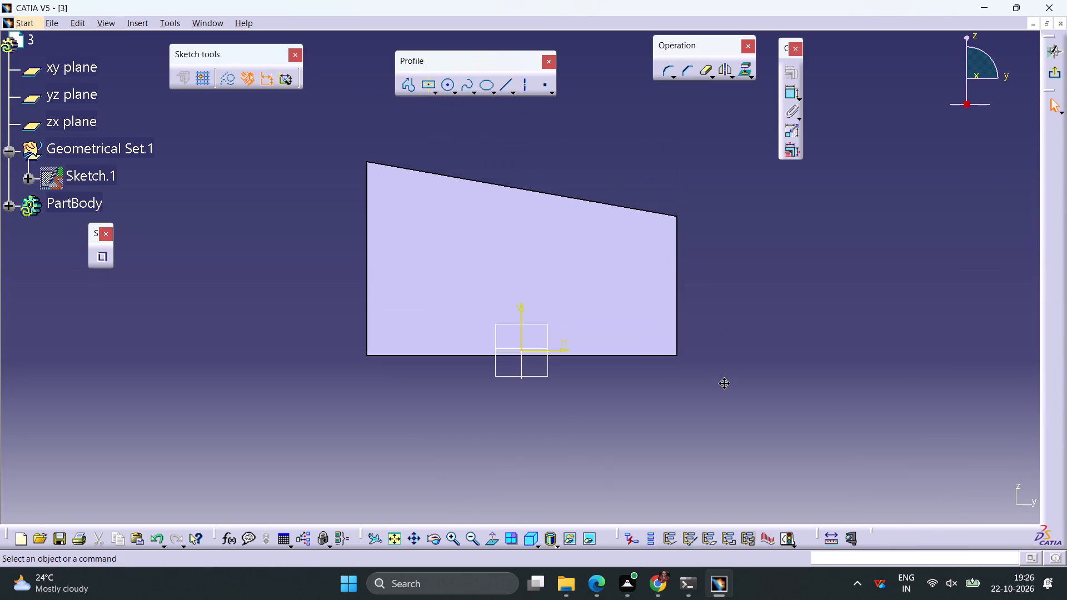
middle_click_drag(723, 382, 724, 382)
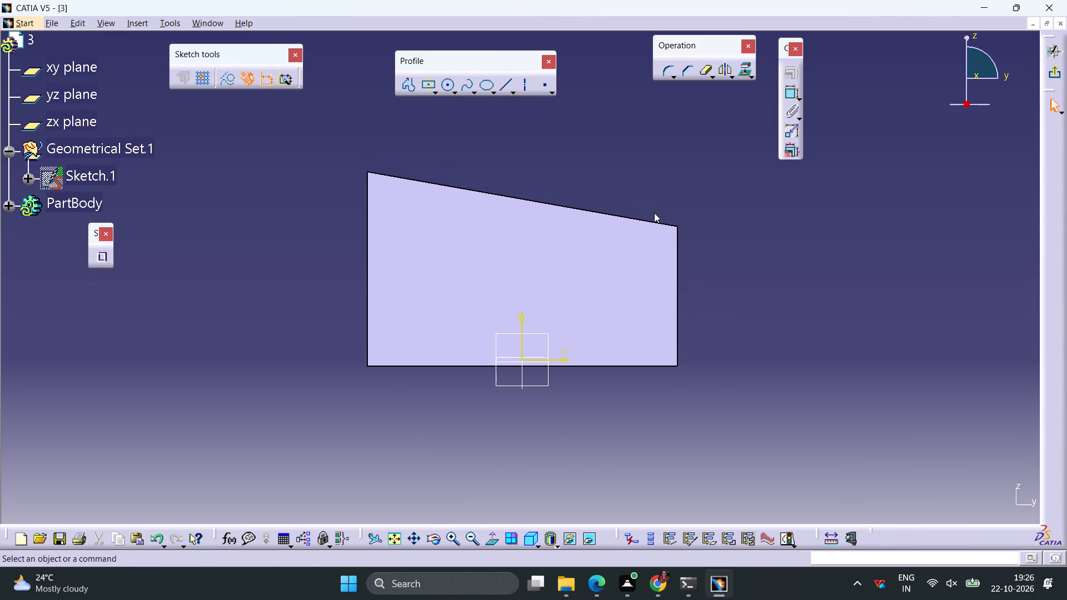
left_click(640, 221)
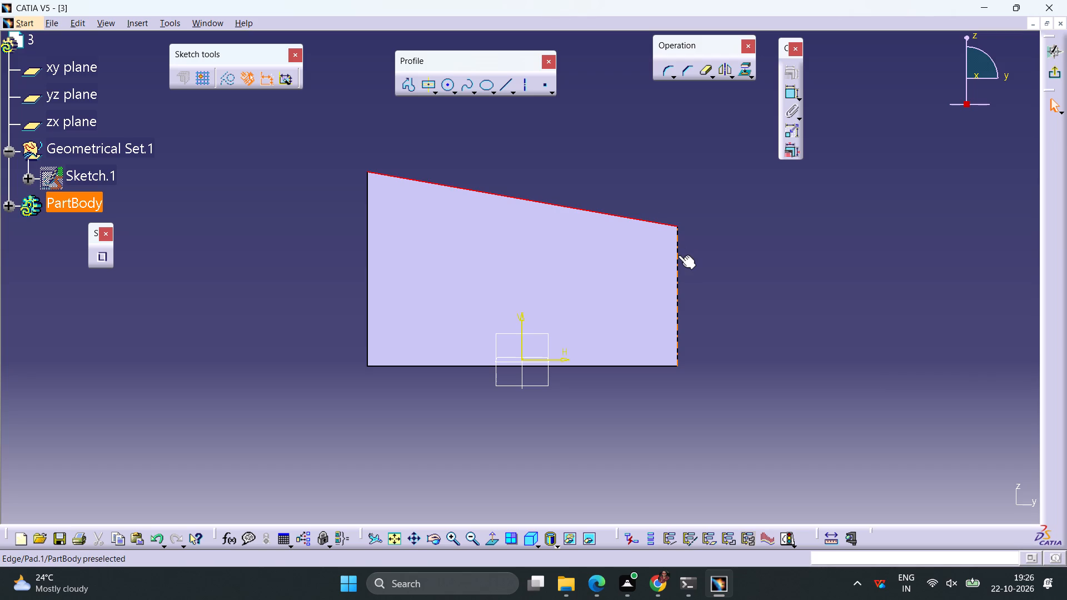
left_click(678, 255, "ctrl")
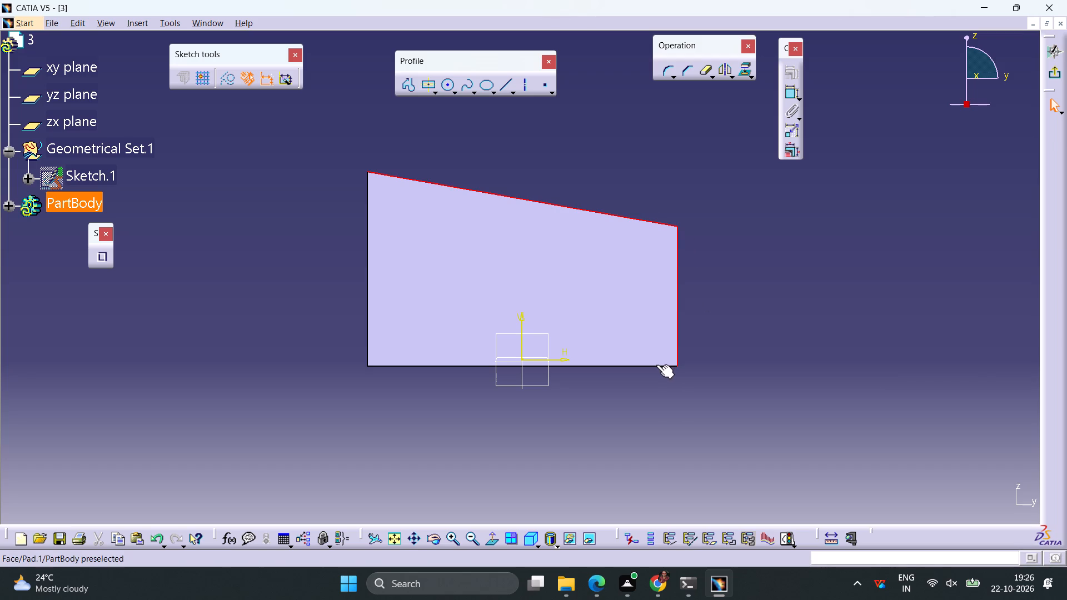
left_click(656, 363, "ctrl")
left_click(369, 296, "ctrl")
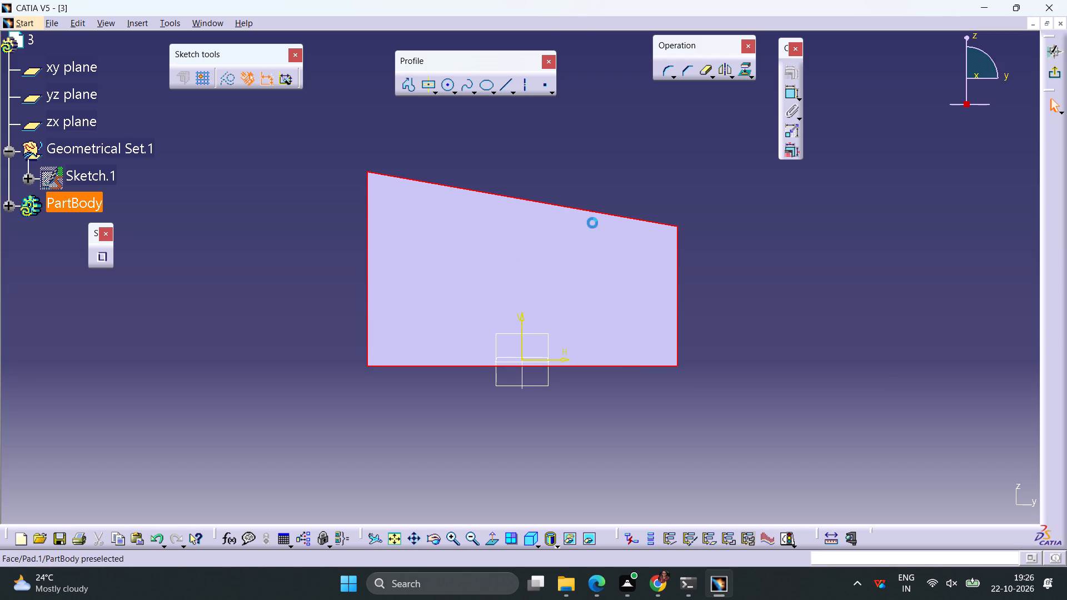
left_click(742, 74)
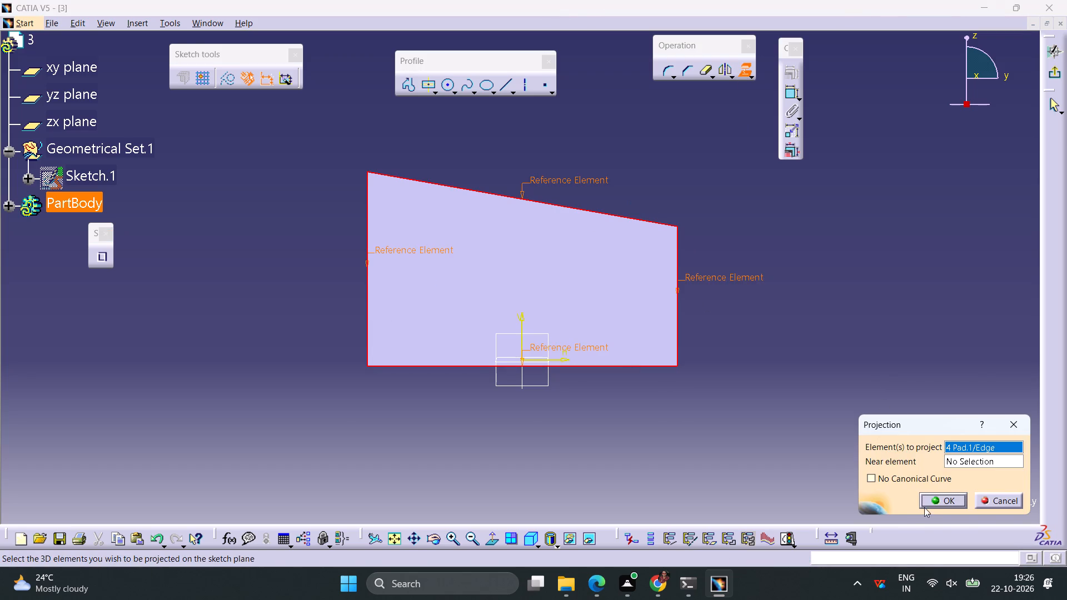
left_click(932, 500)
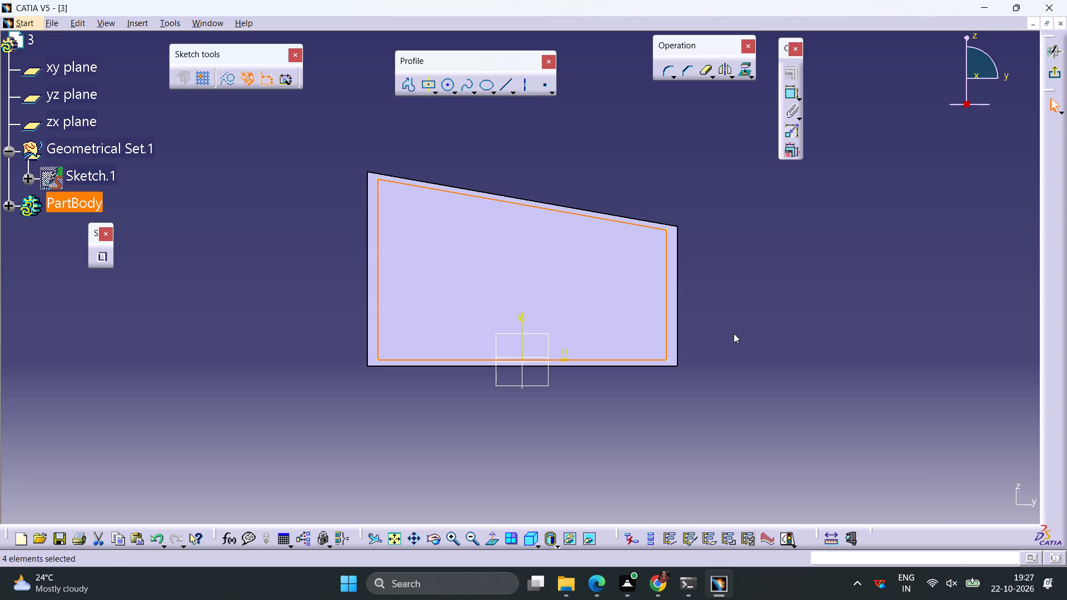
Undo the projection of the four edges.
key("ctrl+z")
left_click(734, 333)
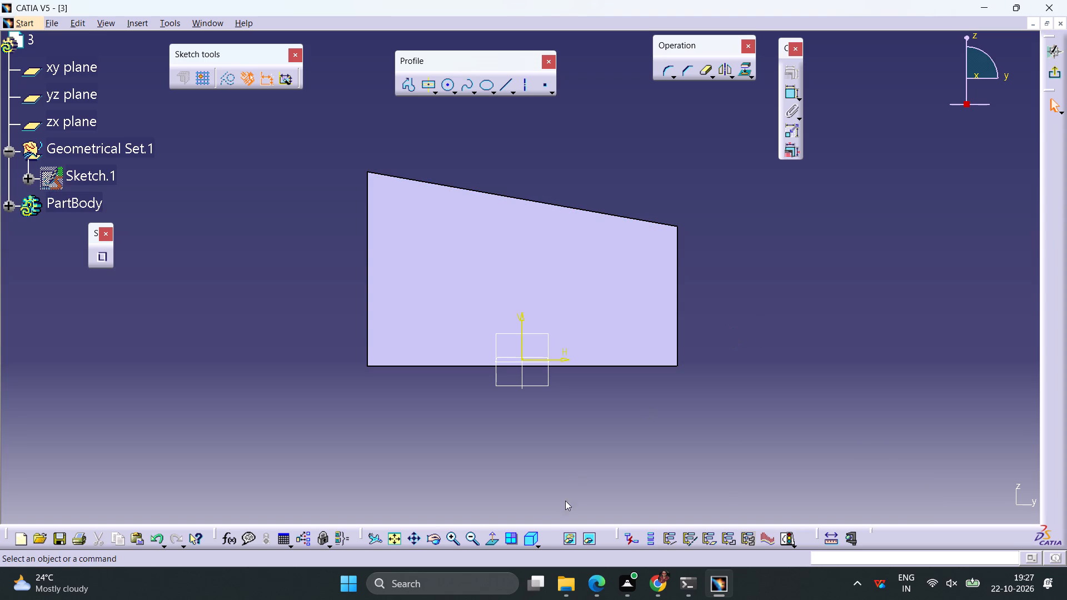
Sketch a horizontal line about 289 mm long across the whole pad, about 90 mm above the horizontal axis.
left_click(507, 89)
left_click(329, 229)
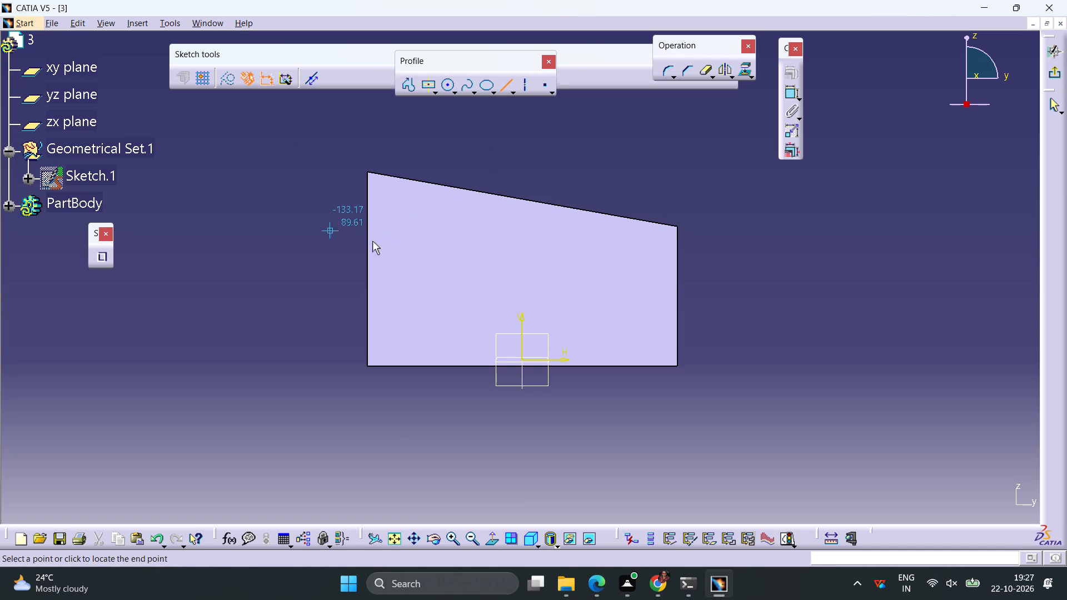
left_click(747, 231)
Dimension the distance between the horizontal line and the pad's top corner on its shorter side and set it to 10 mm.
middle_click_drag(686, 215, 697, 149, "ctrl")
left_click(921, 146, "ctrl")
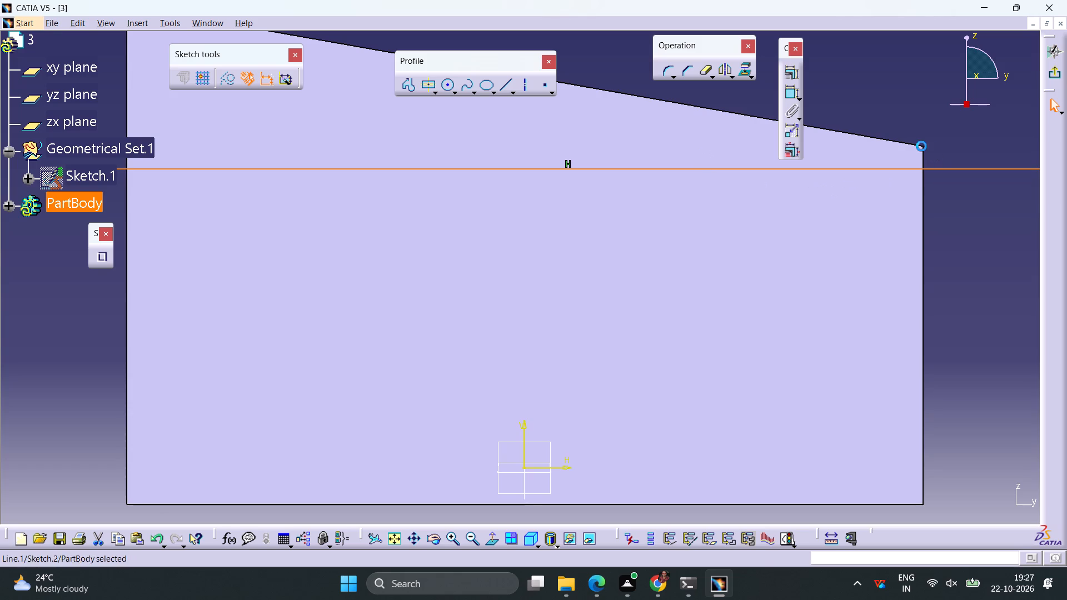
left_click(790, 89)
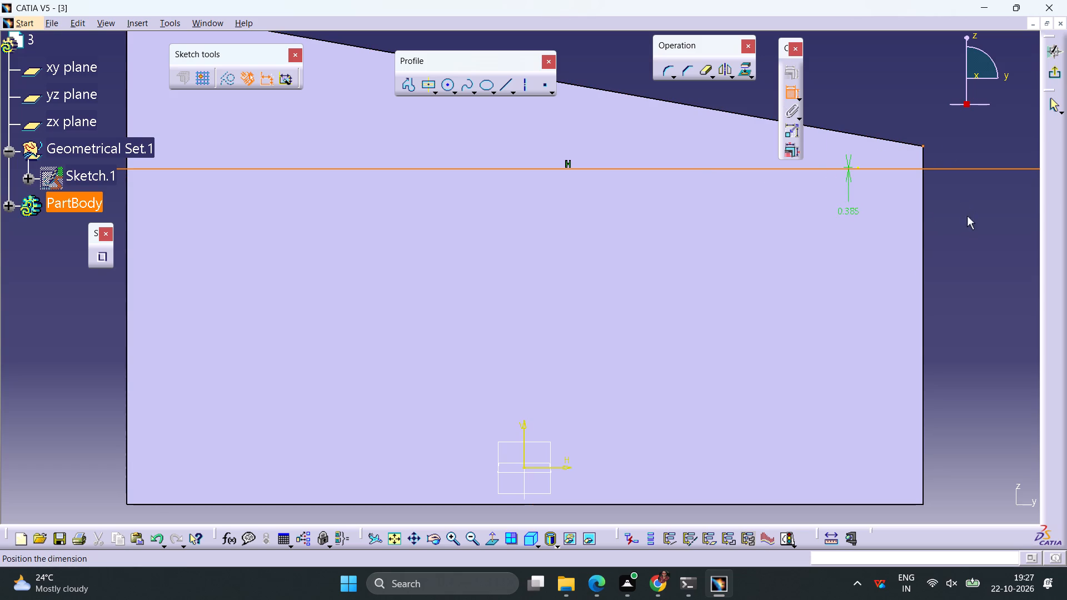
left_click(855, 149)
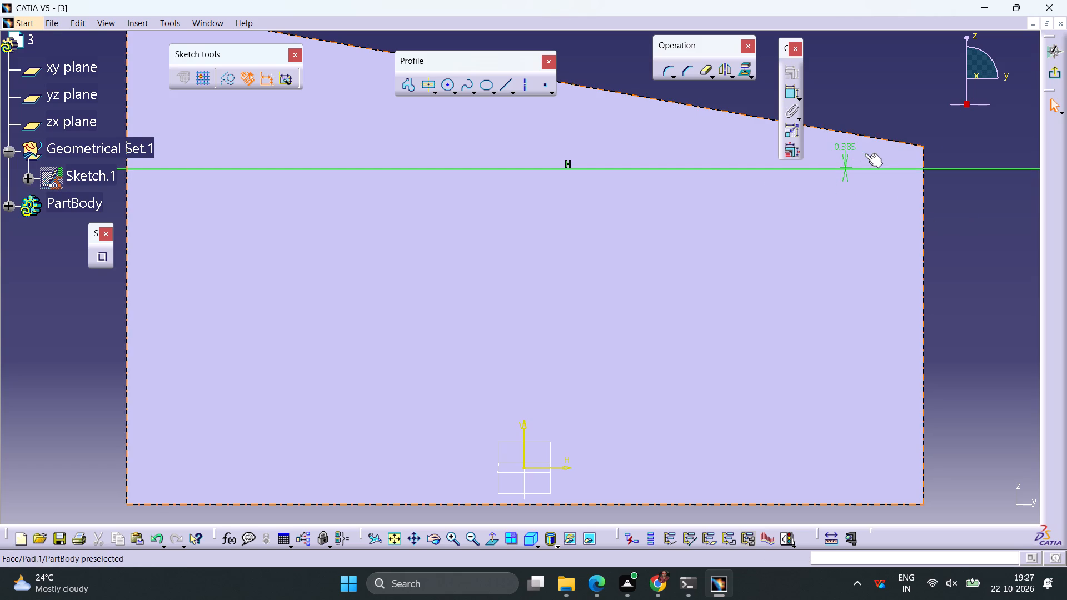
double_click(848, 150)
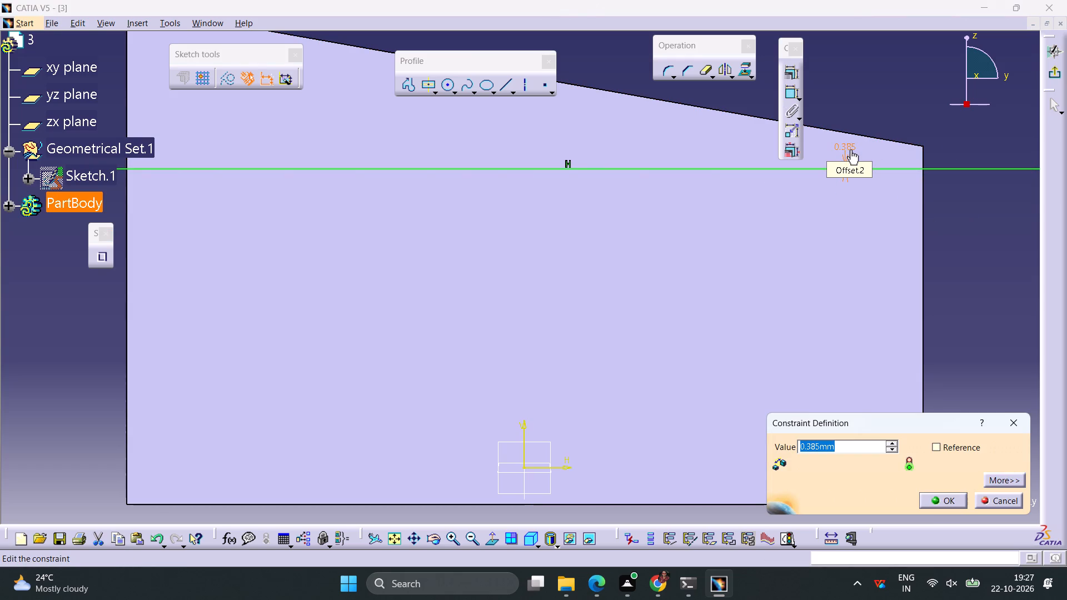
type("10")
key("Return")
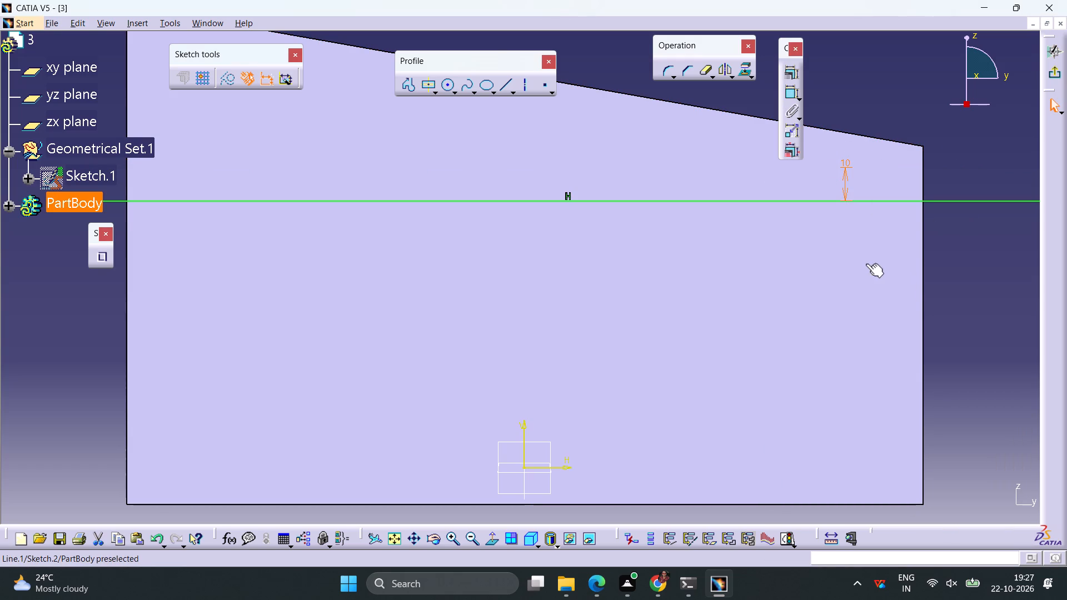
Project the outline of the pad's front face onto the sketch plane.
middle_click_drag(865, 263, 862, 298, "ctrl")
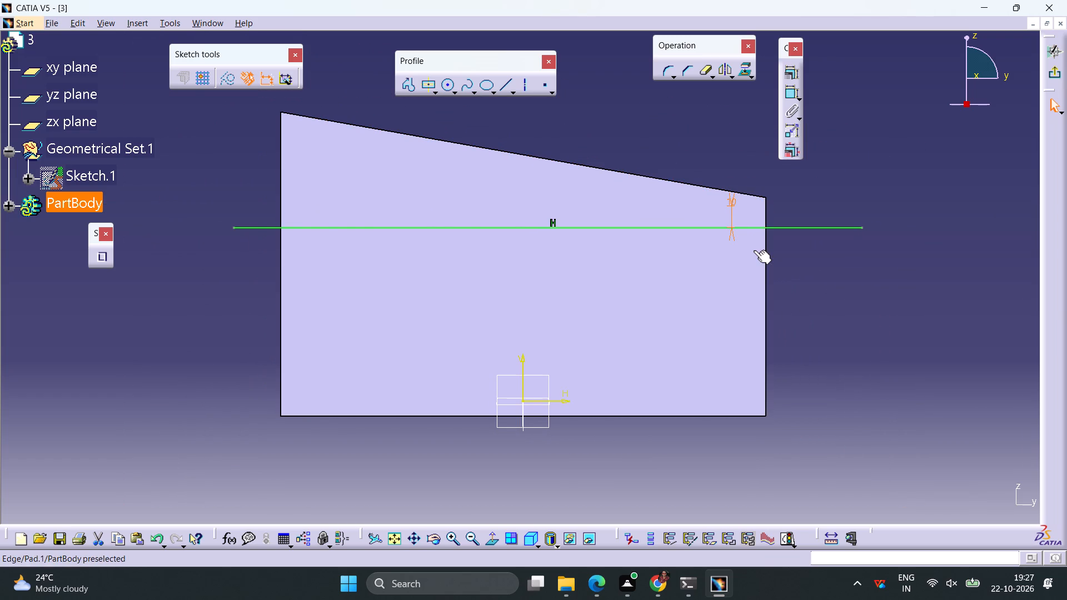
left_click(711, 283)
left_click(745, 72)
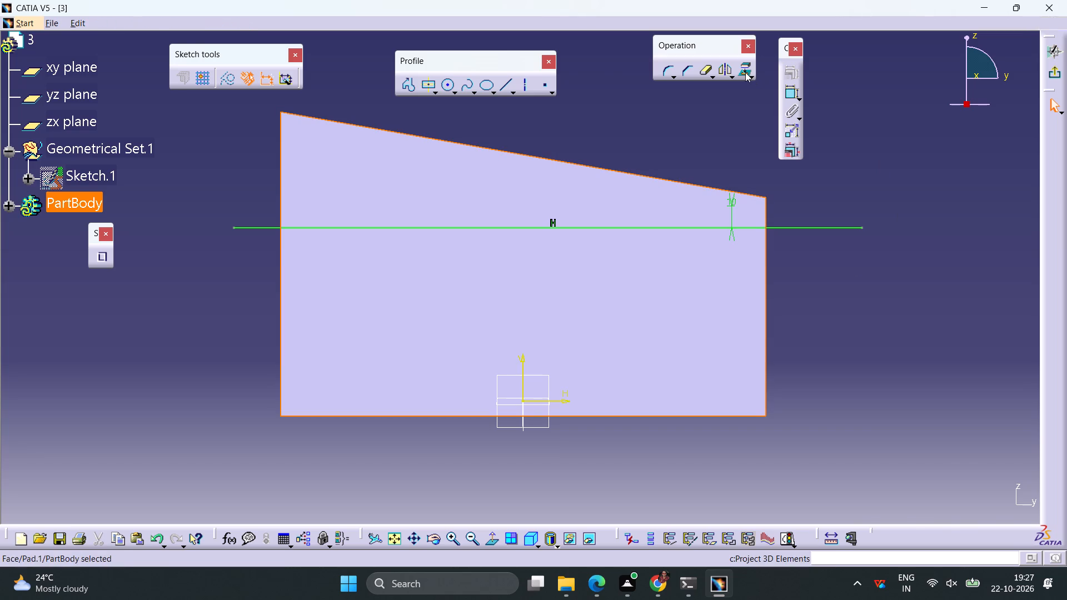
left_click(946, 503)
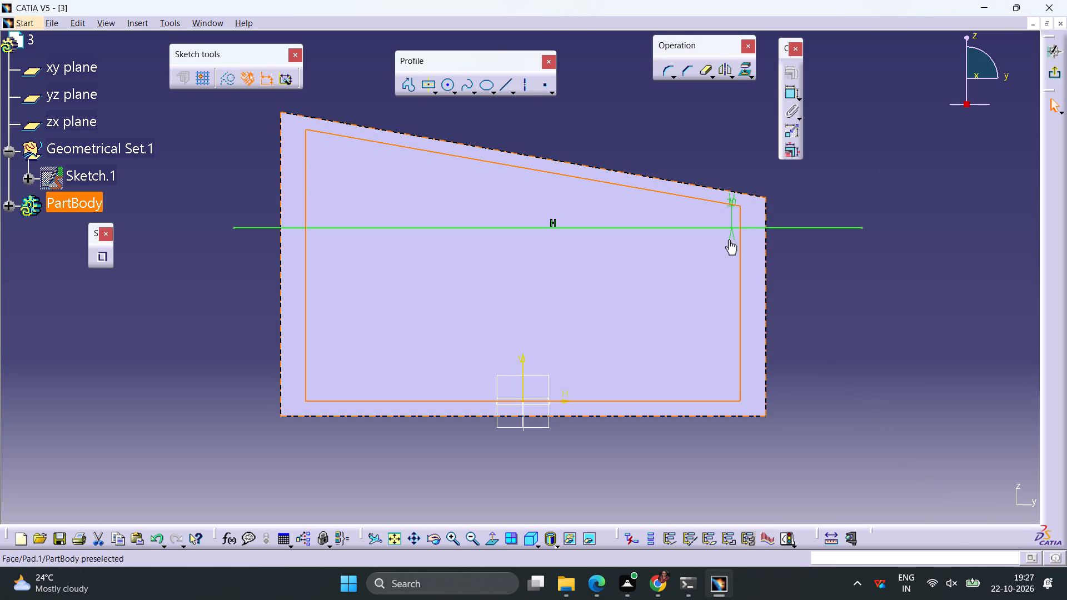
Quick Trim both ends of the horizontal line where they extend beyond the projected outline's vertical edges.
left_click(704, 71)
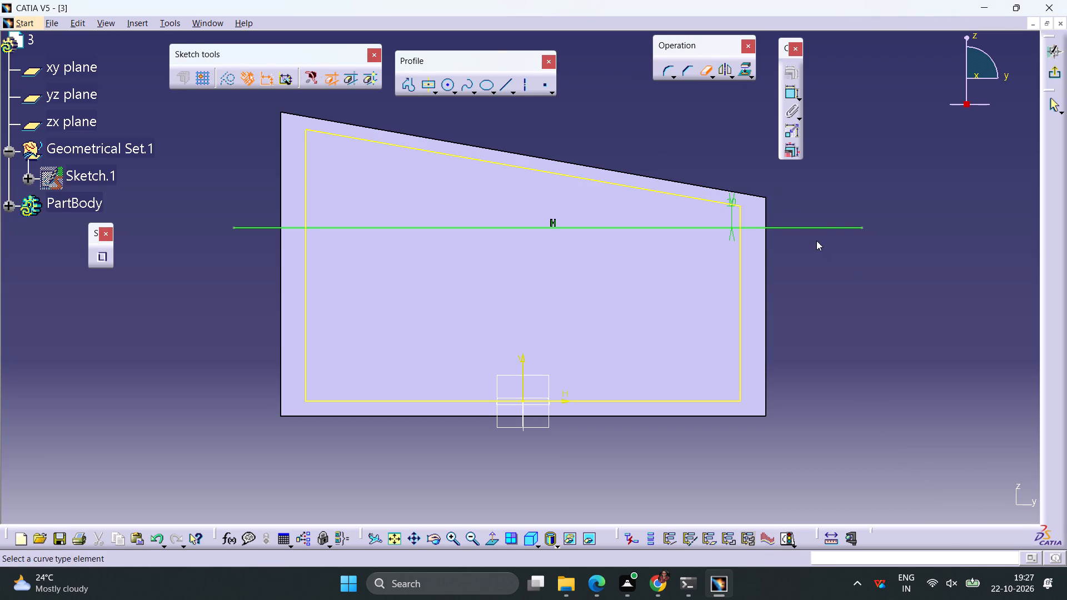
left_click(786, 228)
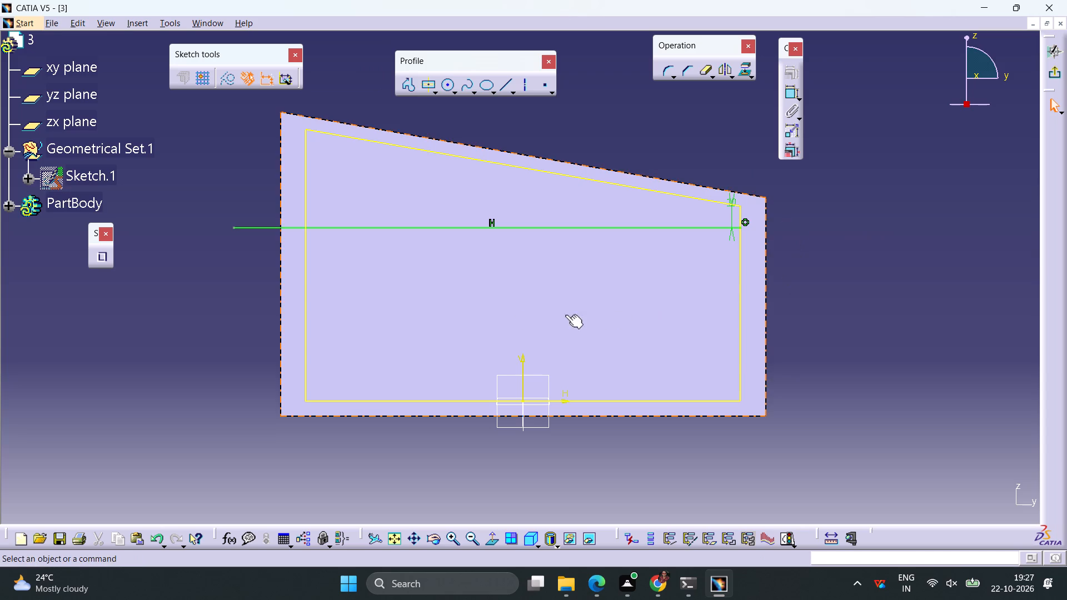
left_click(238, 226)
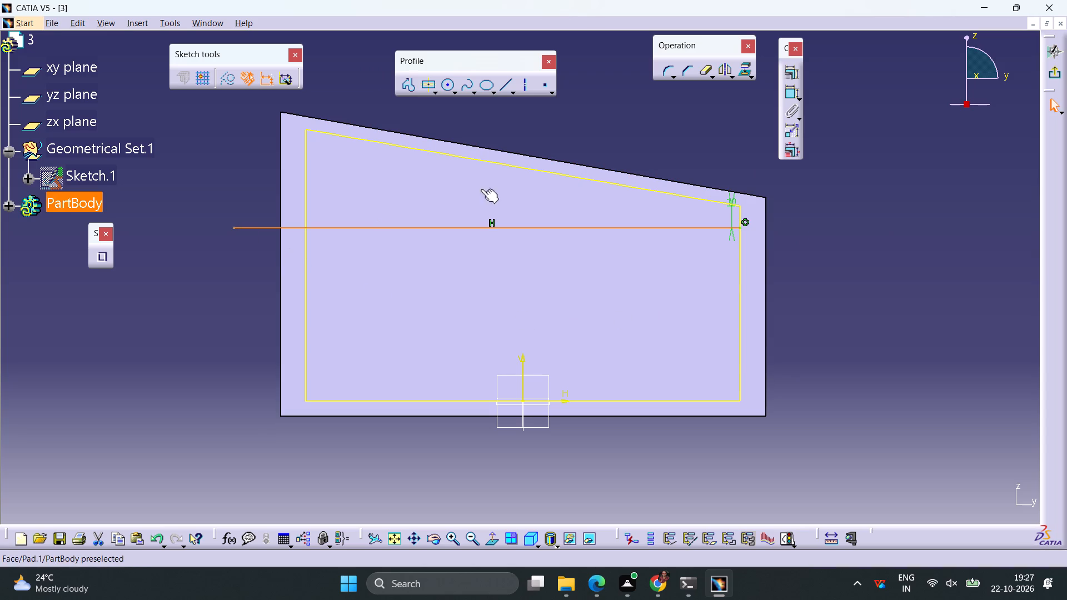
left_click(703, 73)
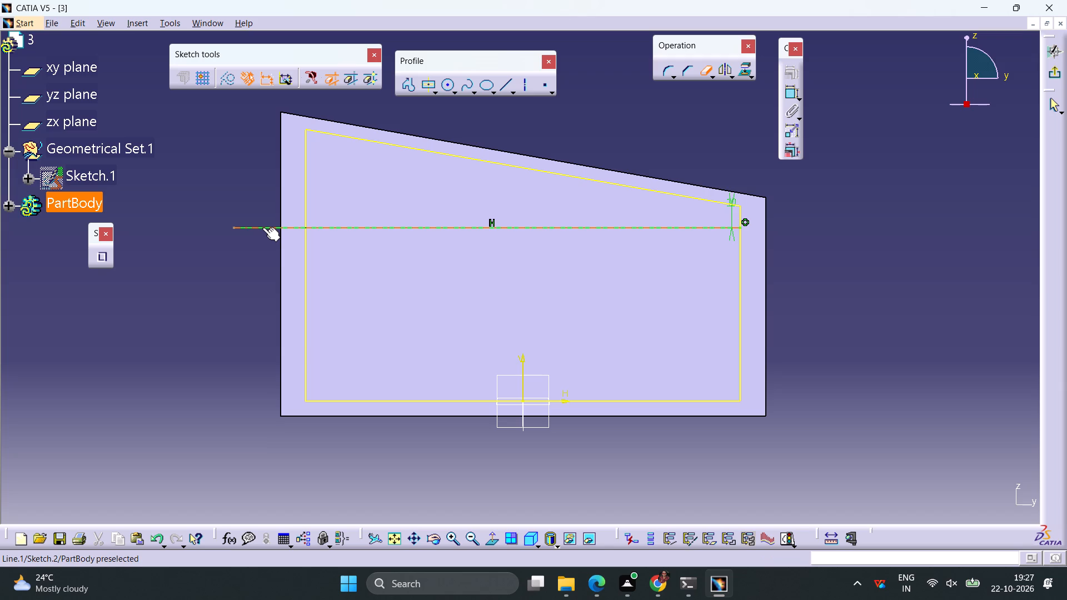
left_click(262, 227)
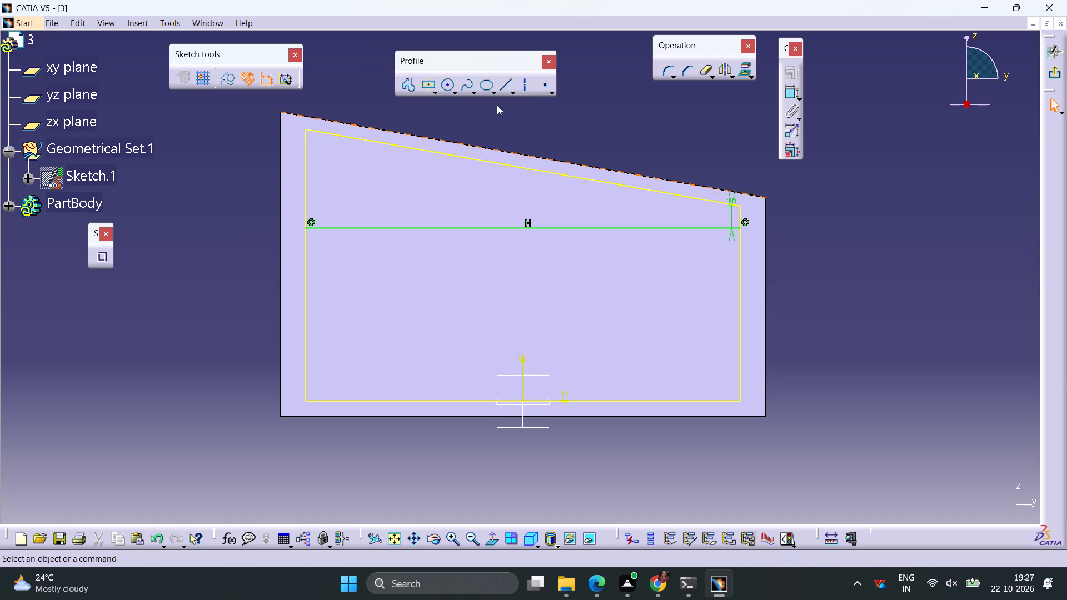
Sketch a second horizontal line between the projected outline's two vertical edges, about 34 mm above the horizontal axis.
left_click(504, 86)
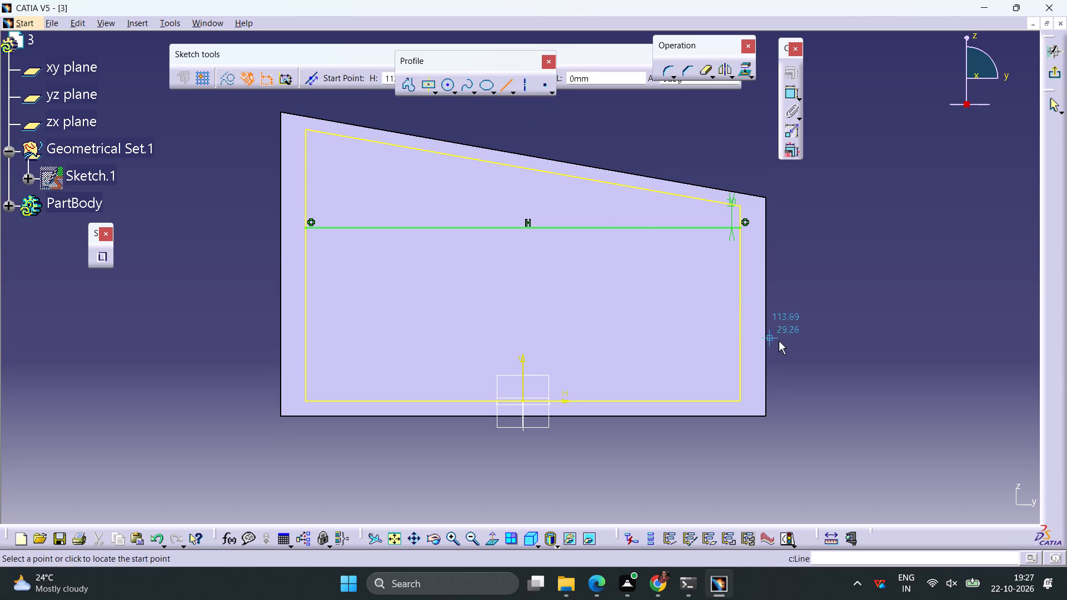
left_click(305, 328)
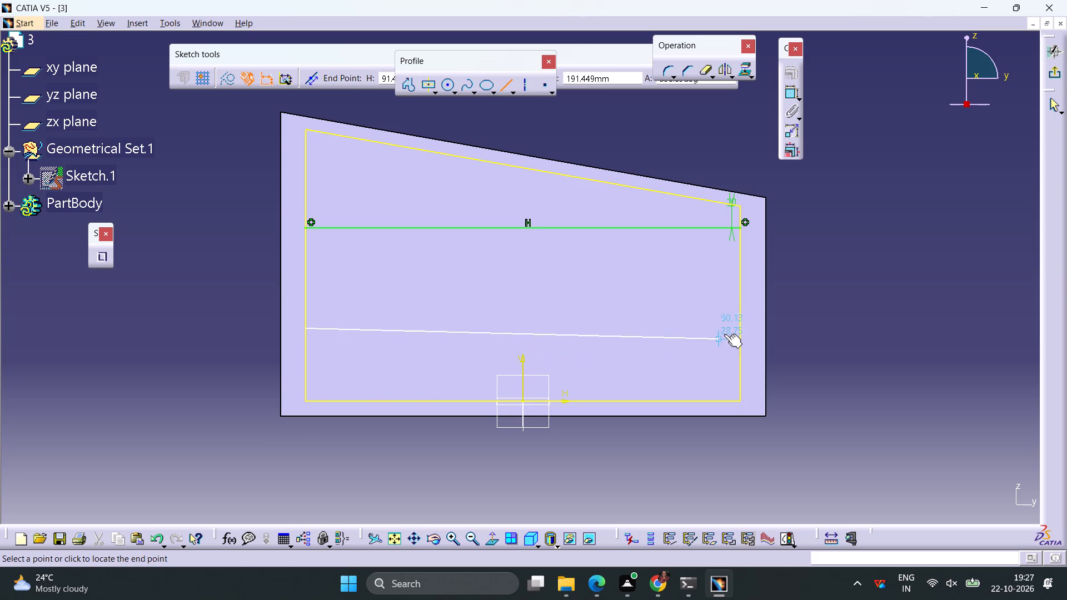
left_click(741, 331)
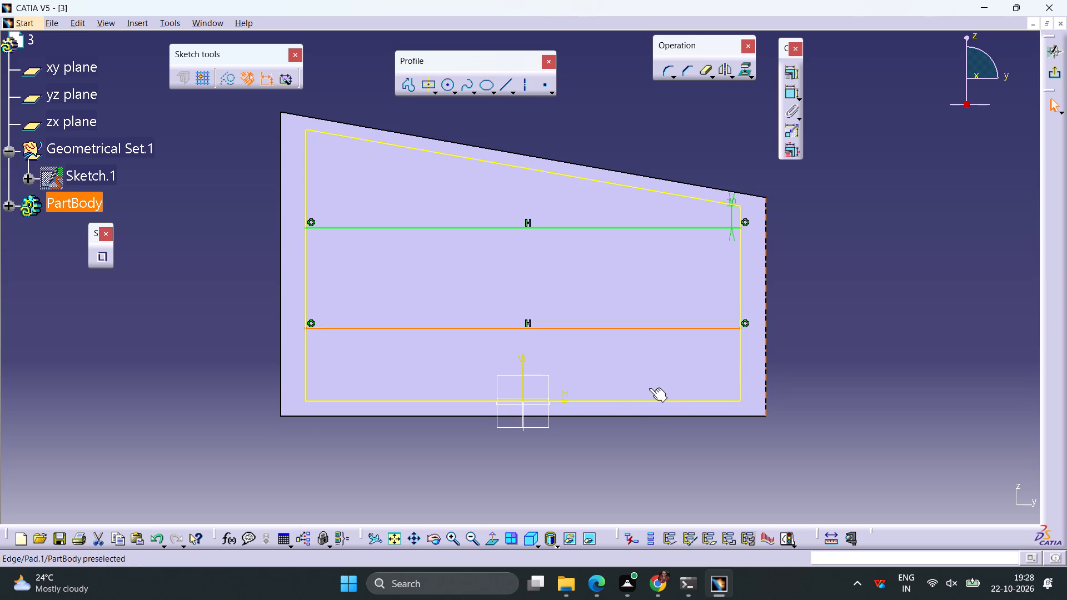
Dimension the distance between the lower horizontal line and the horizontal axis and set it to 15 mm.
left_click(629, 402, "ctrl")
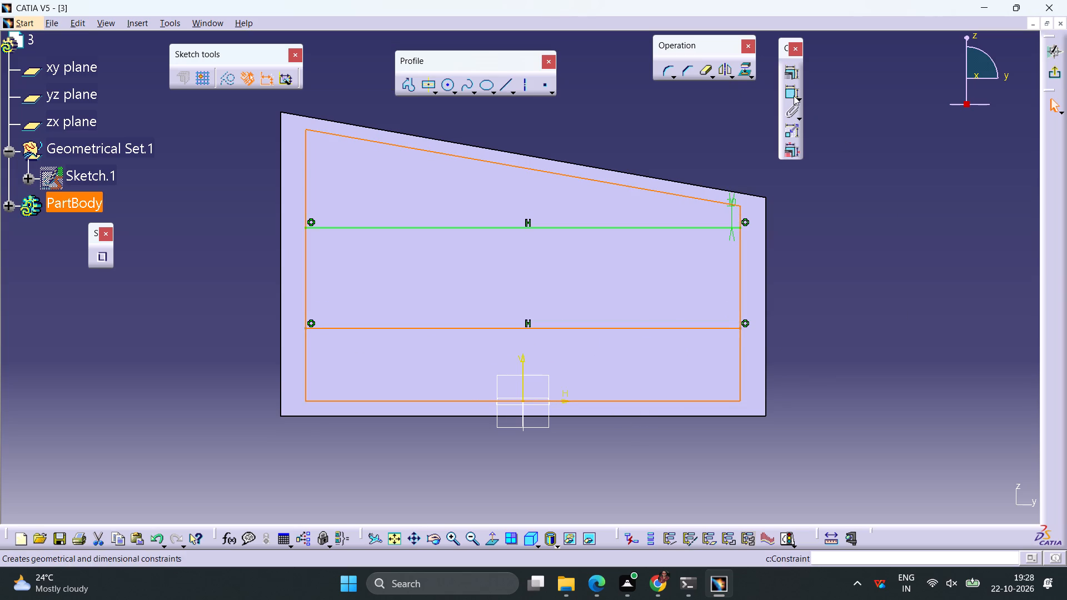
left_click(860, 294)
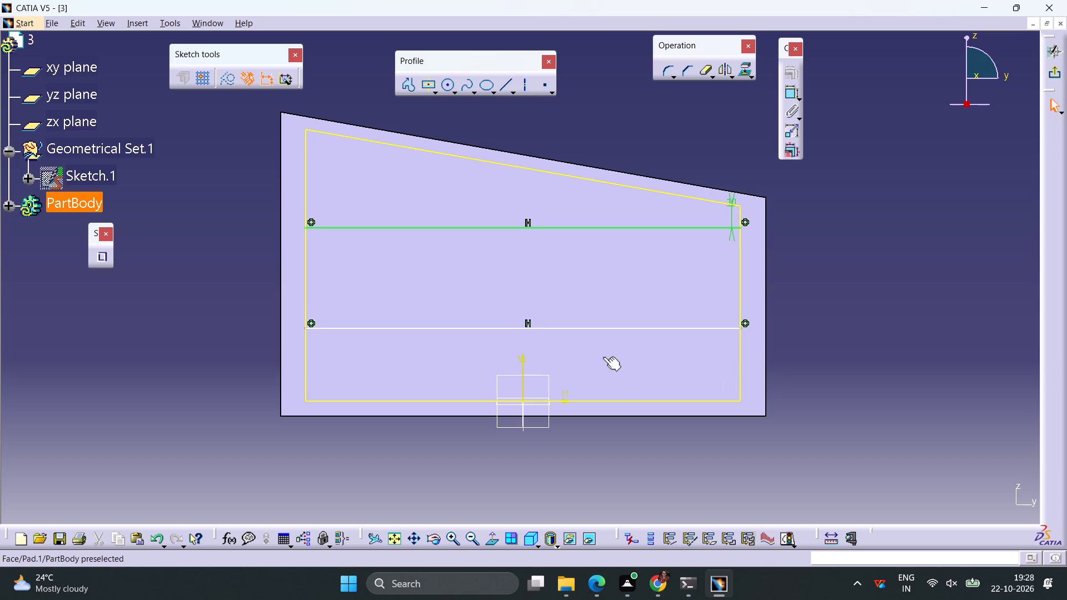
left_click(610, 330)
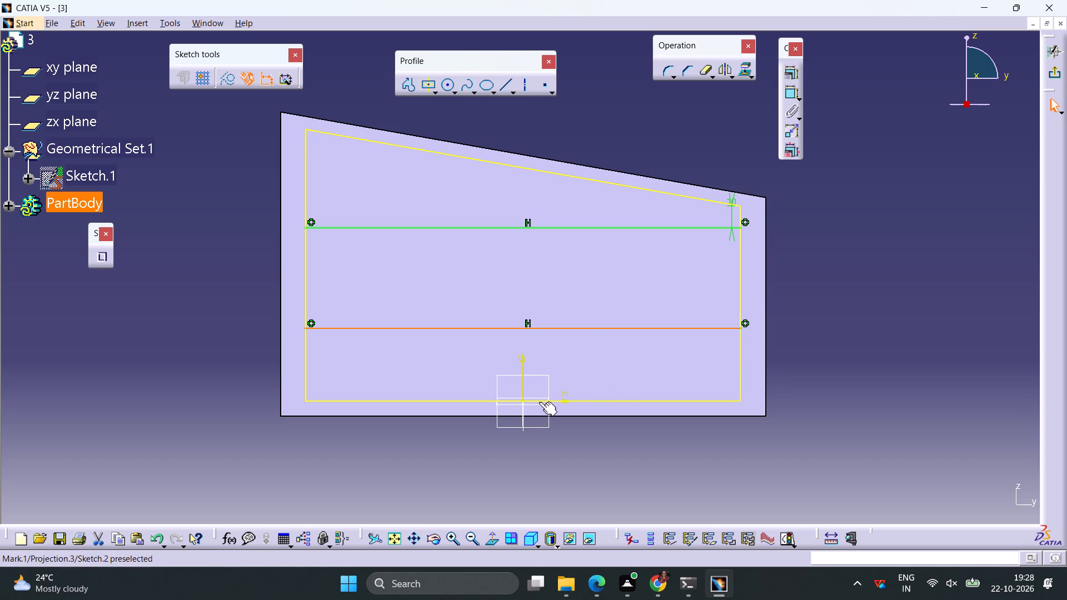
left_click(564, 393, "ctrl")
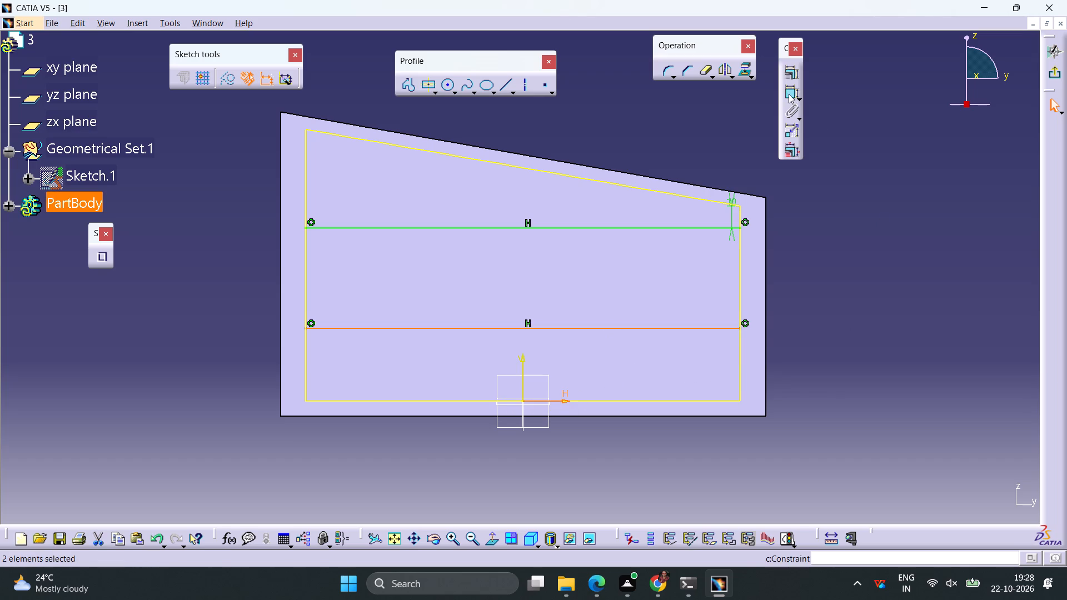
left_click(789, 94)
left_click(805, 363)
double_click(812, 356)
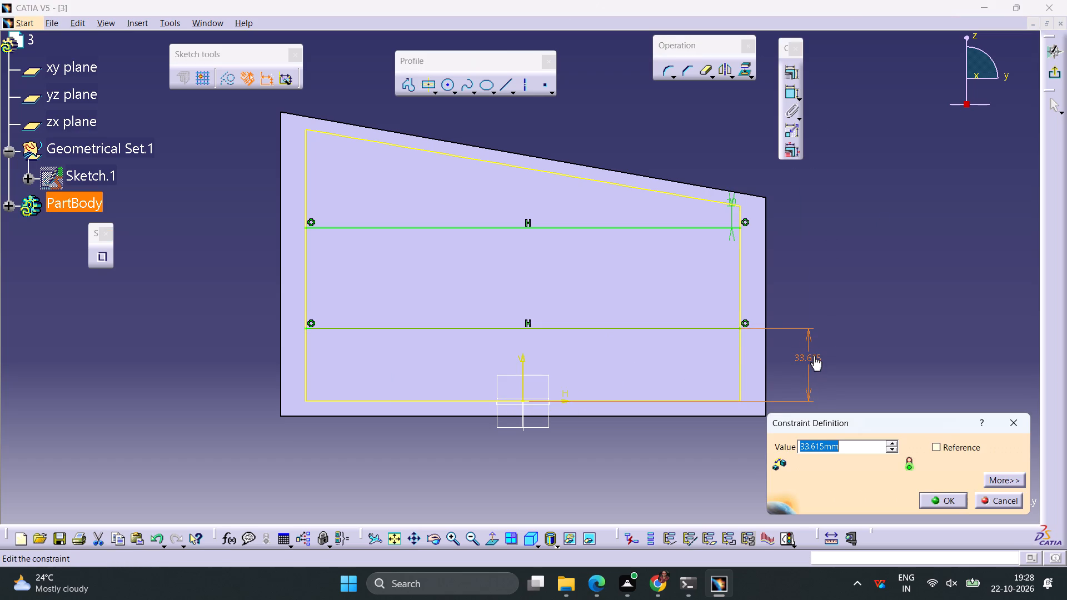
type("15")
key("Return")
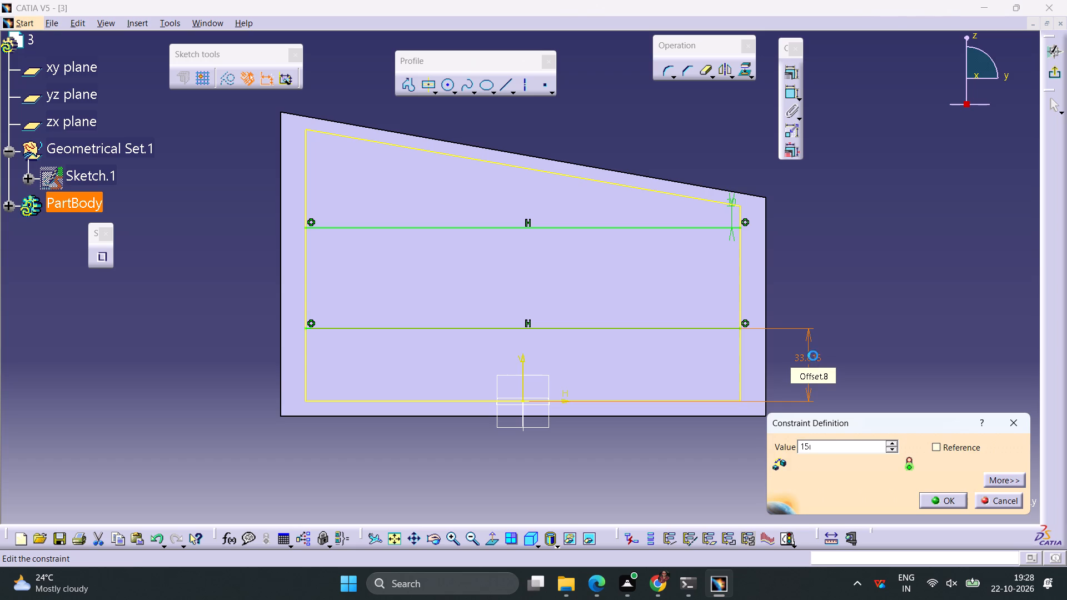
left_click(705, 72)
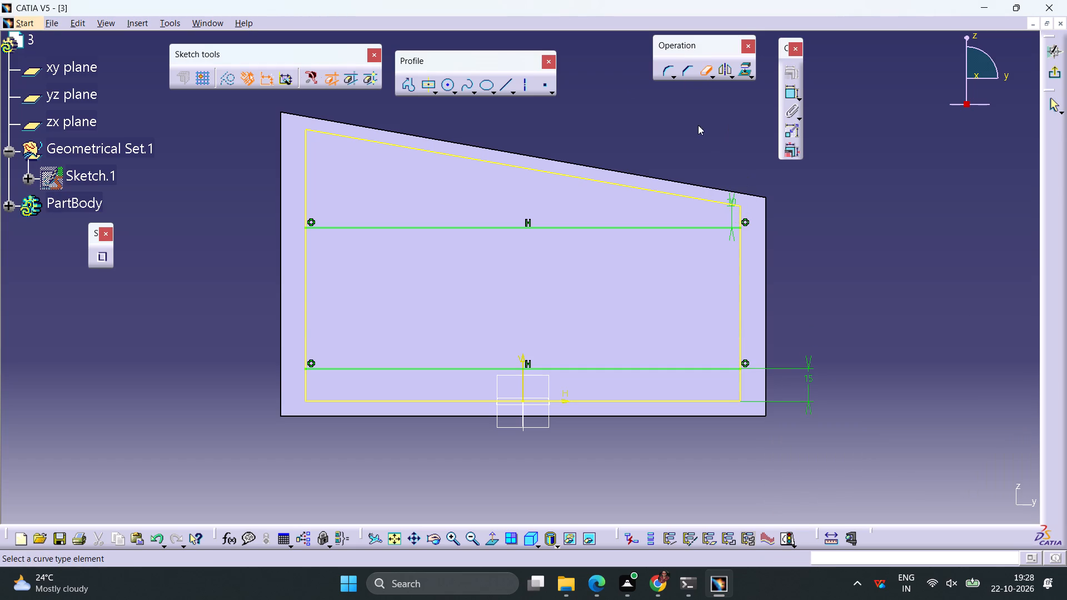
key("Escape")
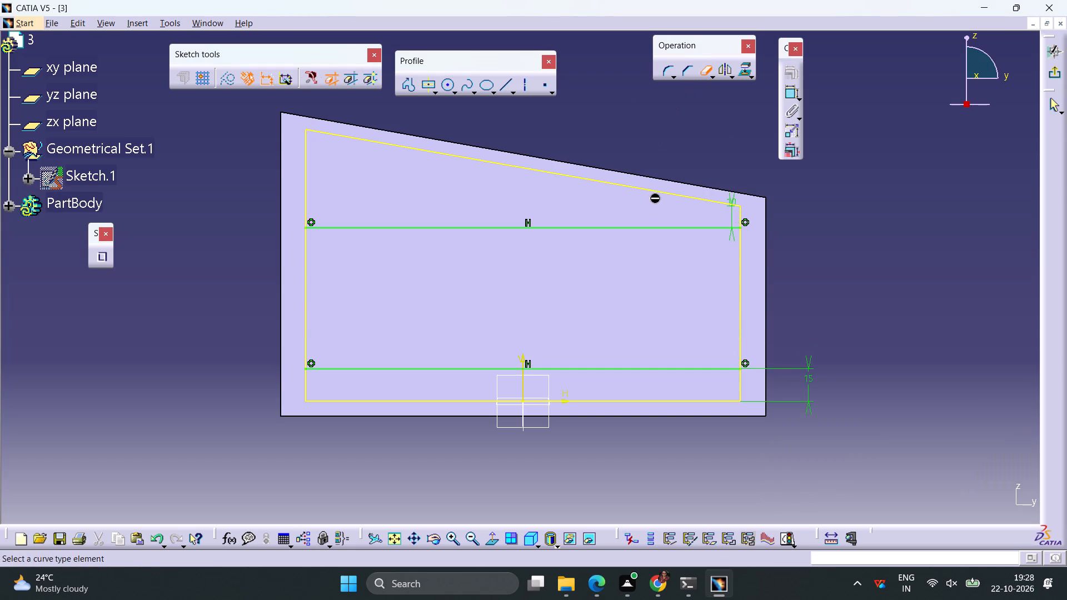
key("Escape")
Delete the projected outline from the sketch, keeping the two horizontal lines.
left_click(654, 190)
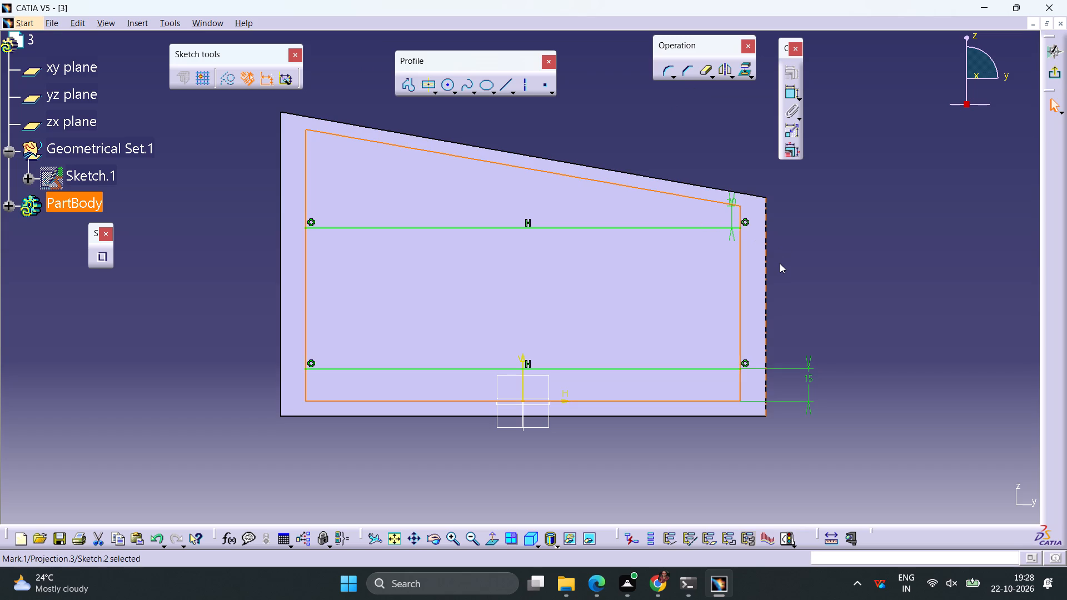
key("Delete")
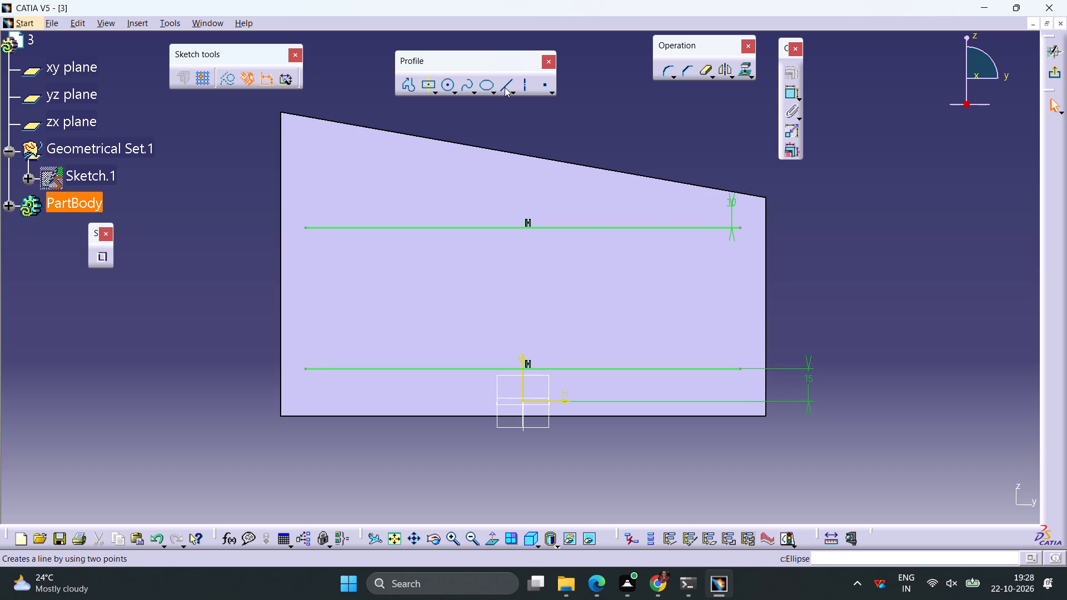
Sketch a vertical line about 65 mm long joining the two horizontal lines' ends on the pad's taller side.
left_click(505, 87)
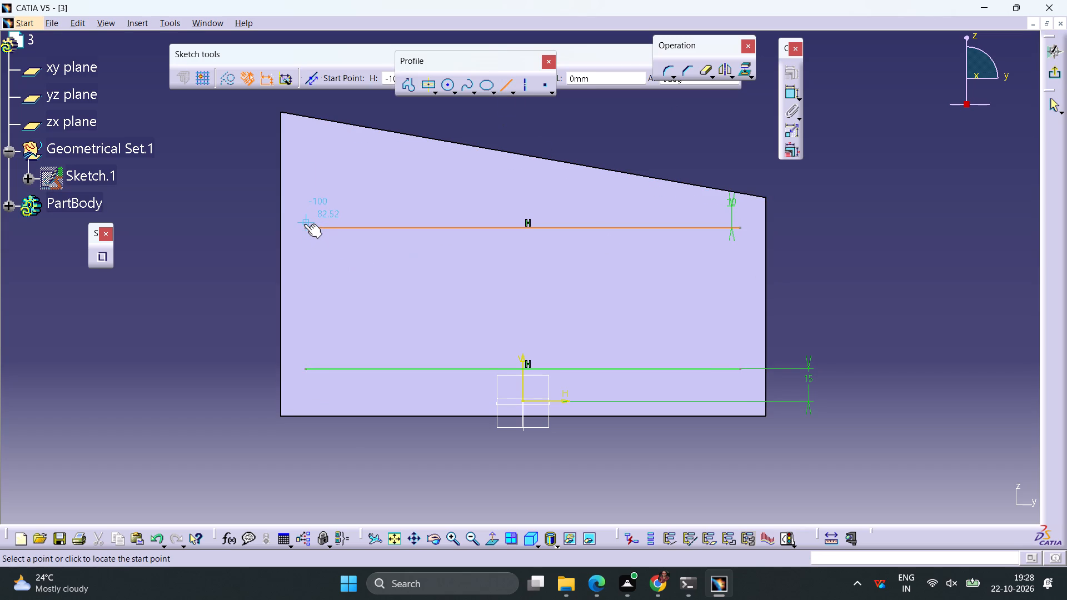
left_click(306, 228)
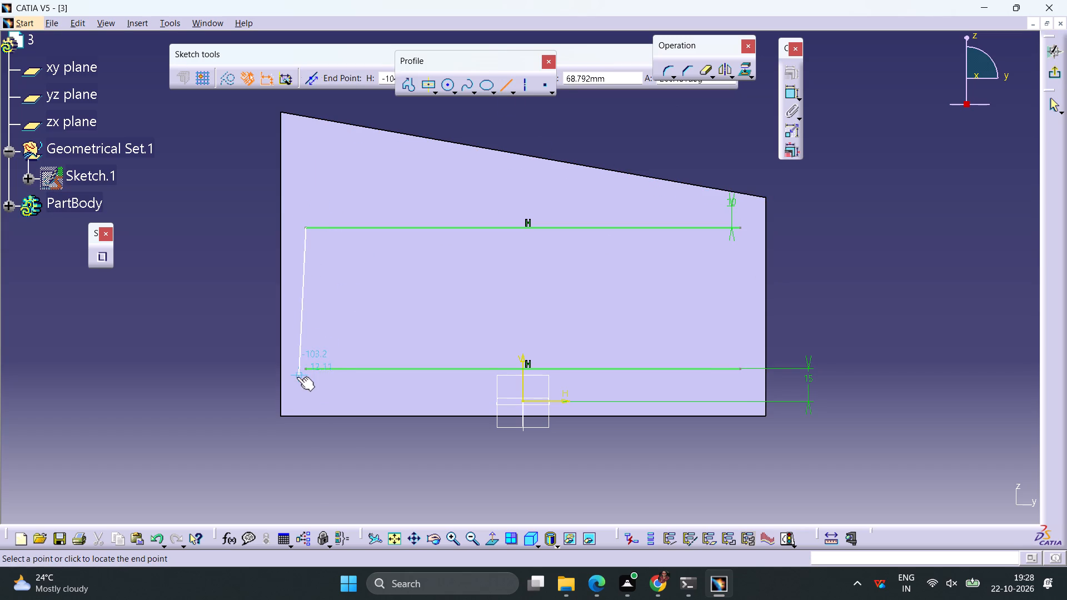
left_click(307, 368)
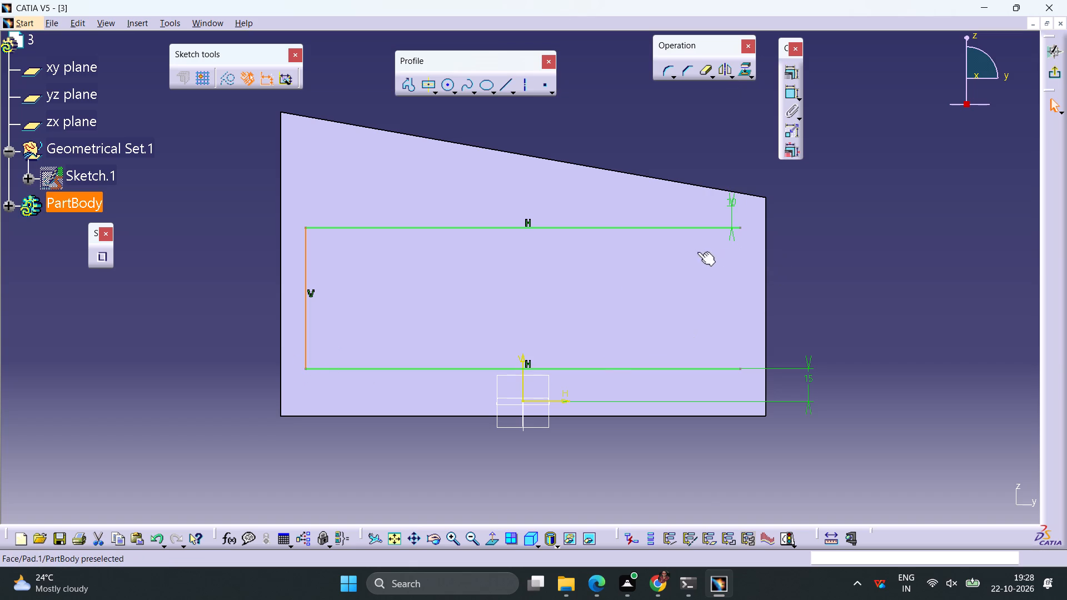
Mirror the vertical line about the sketch's vertical axis to close the rectangle.
left_click(720, 69)
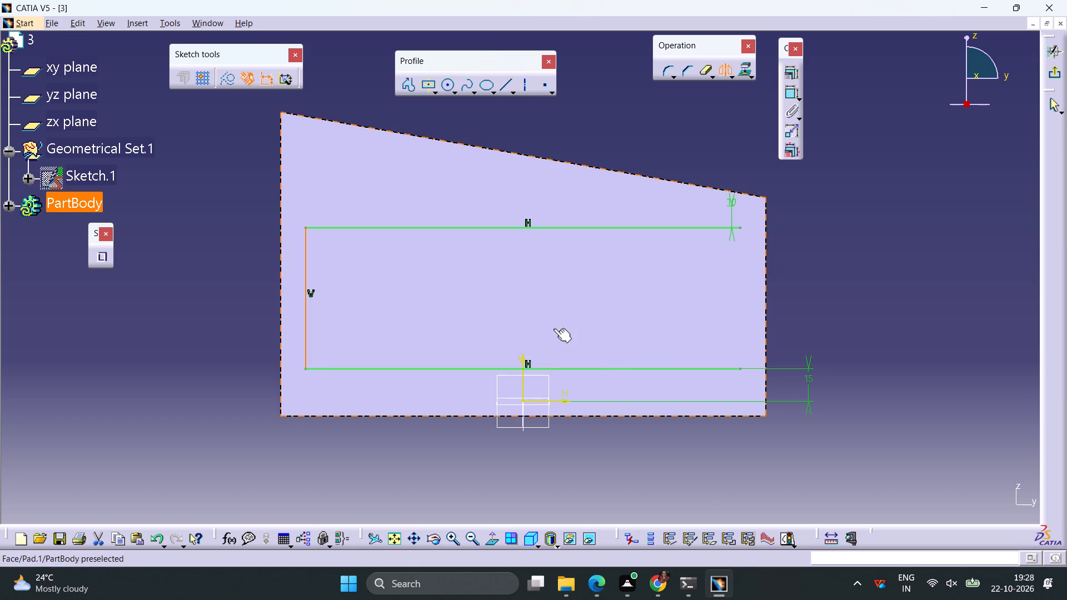
left_click(525, 364)
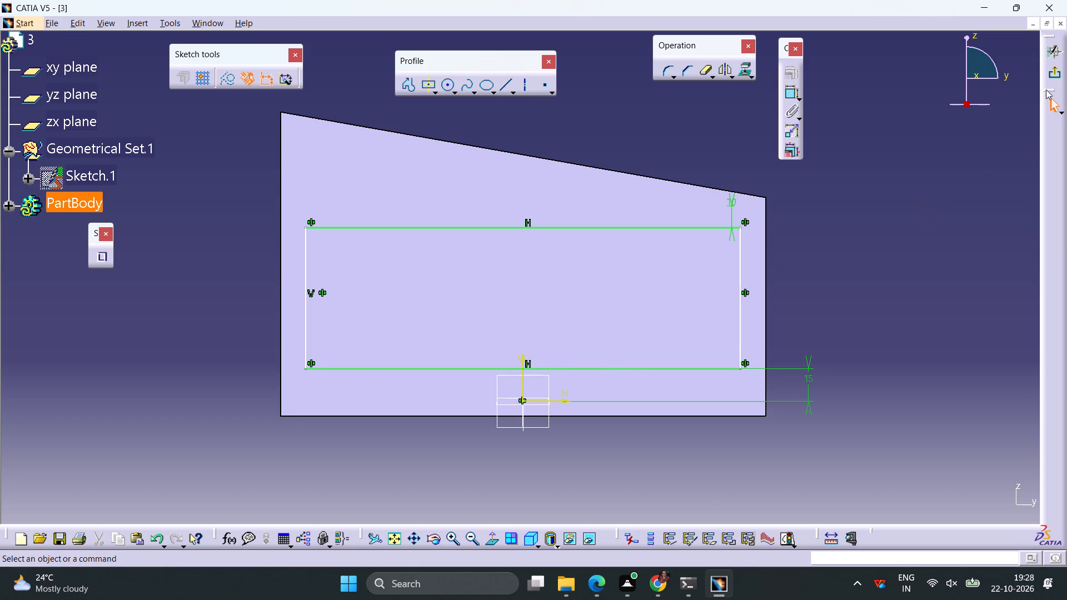
left_click(935, 278)
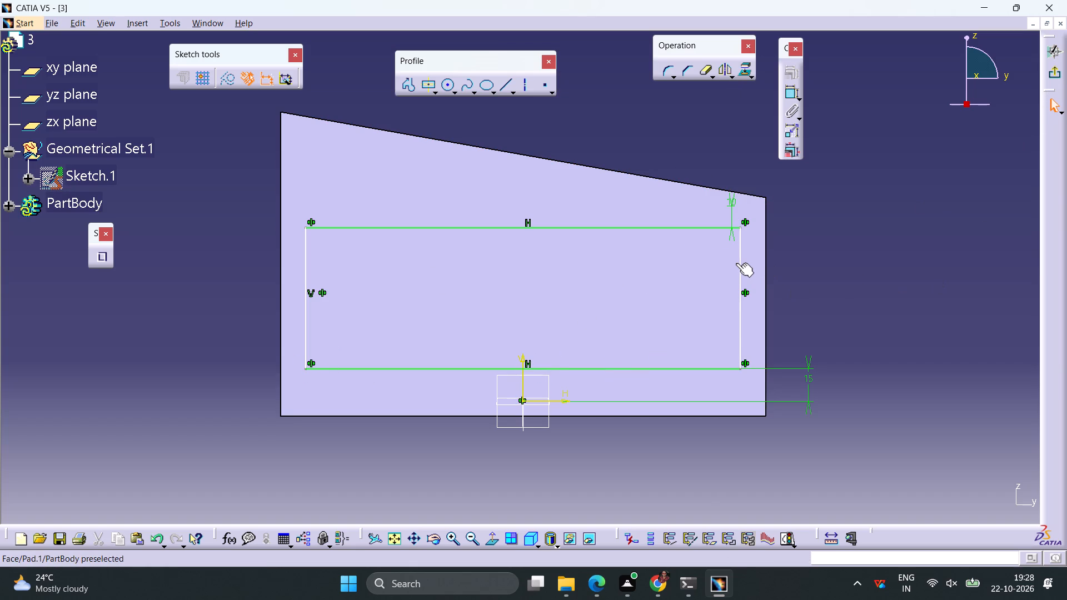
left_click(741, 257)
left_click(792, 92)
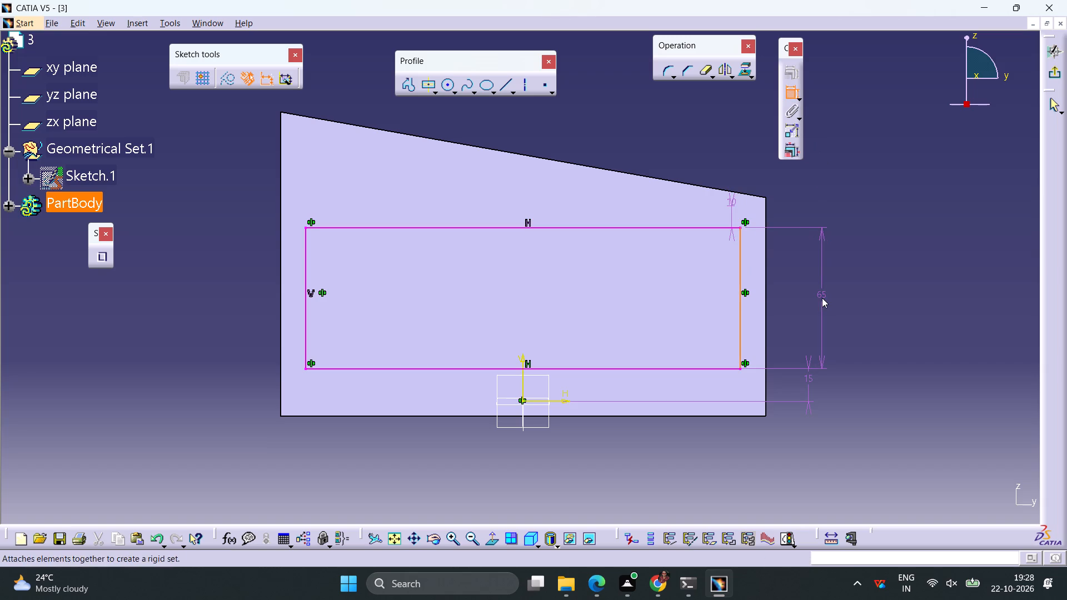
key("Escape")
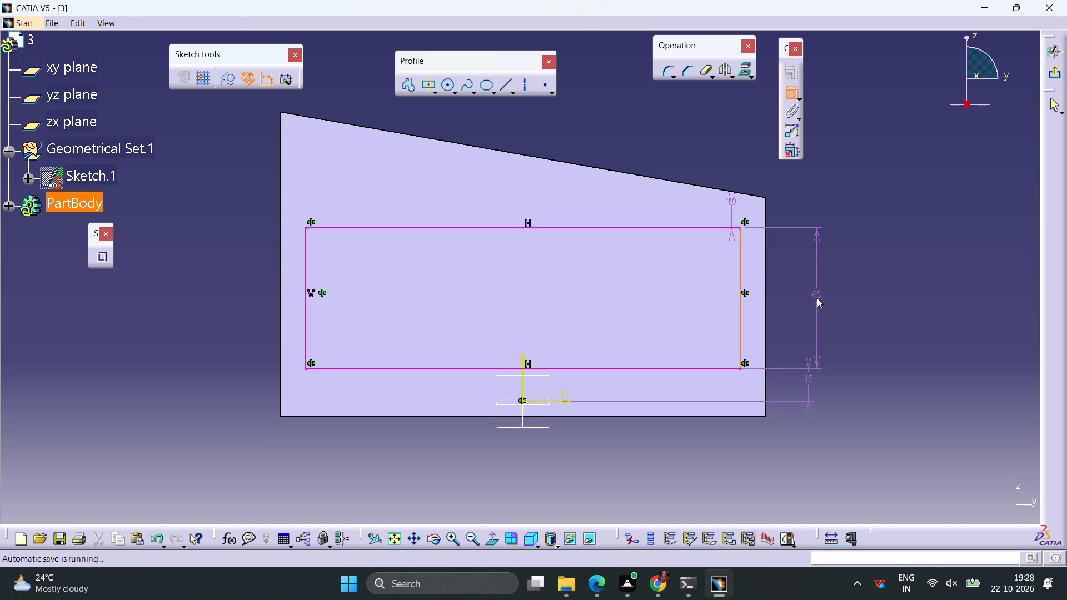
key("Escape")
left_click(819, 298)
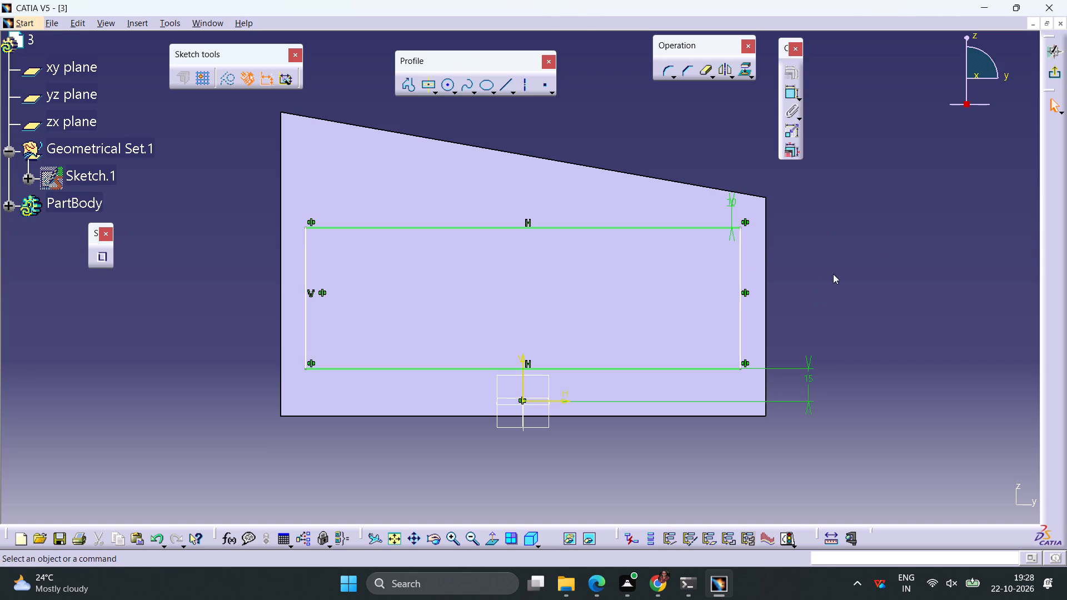
Exit the sketch and cut the rectangular profile as a pocket with a depth of 50 mm and mirrored extent.
left_click(1048, 73)
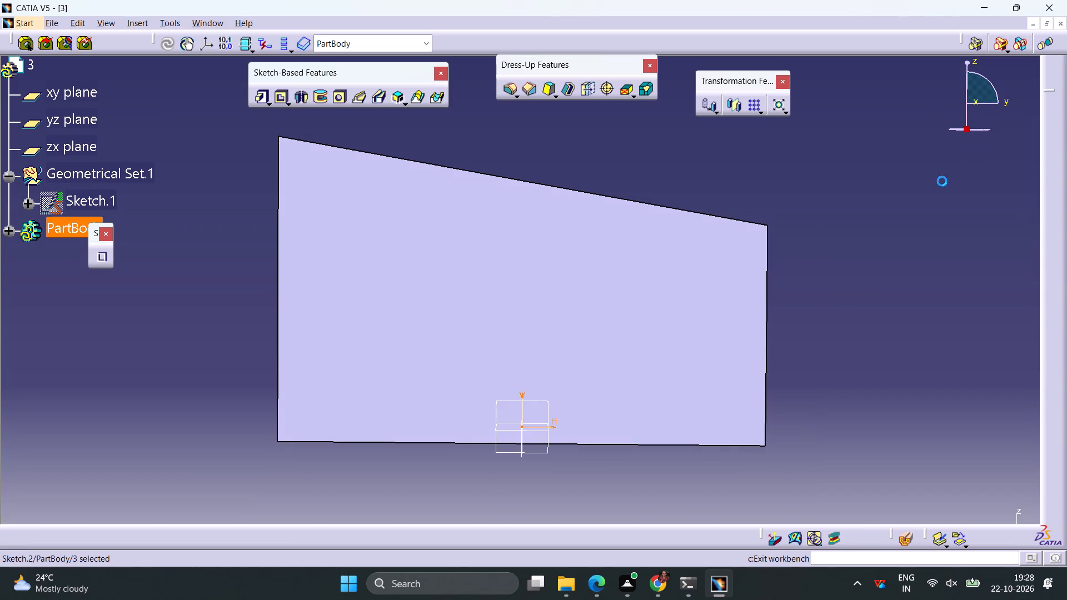
left_click(276, 96)
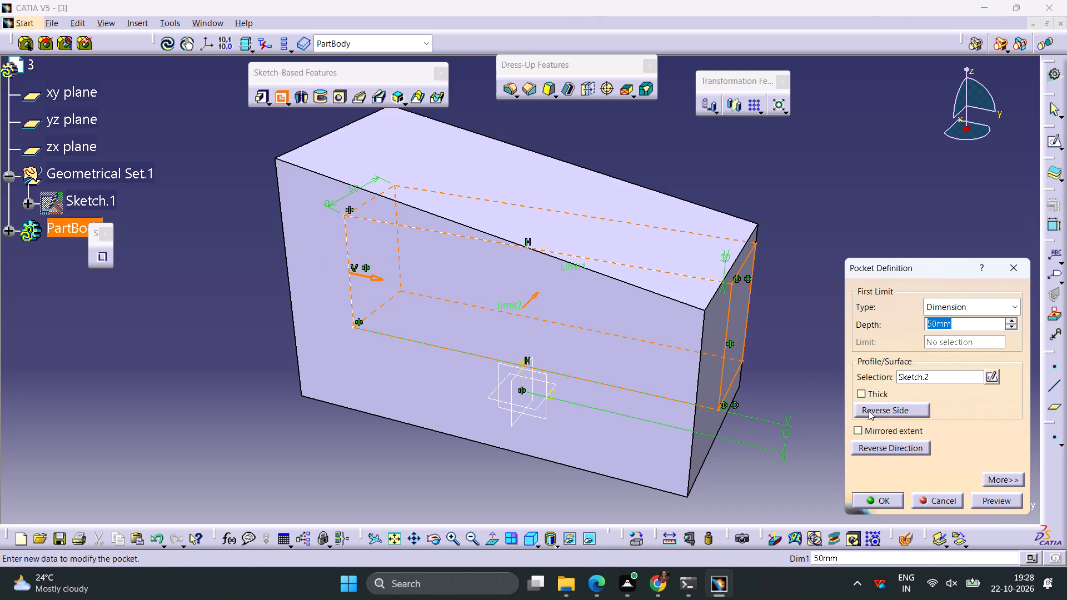
left_click(858, 431)
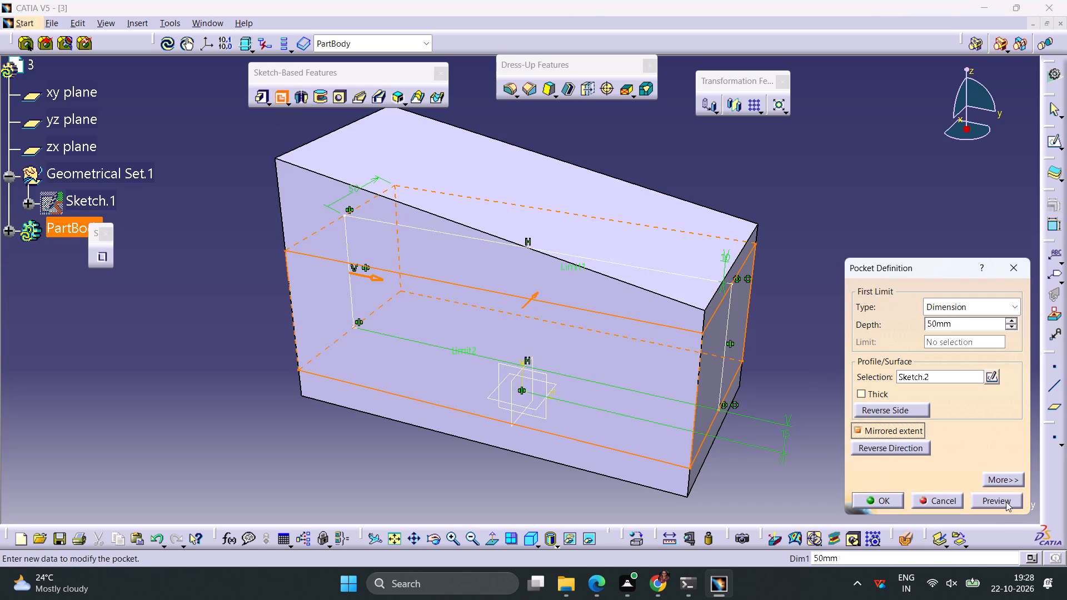
left_click(1006, 502)
left_click(888, 498)
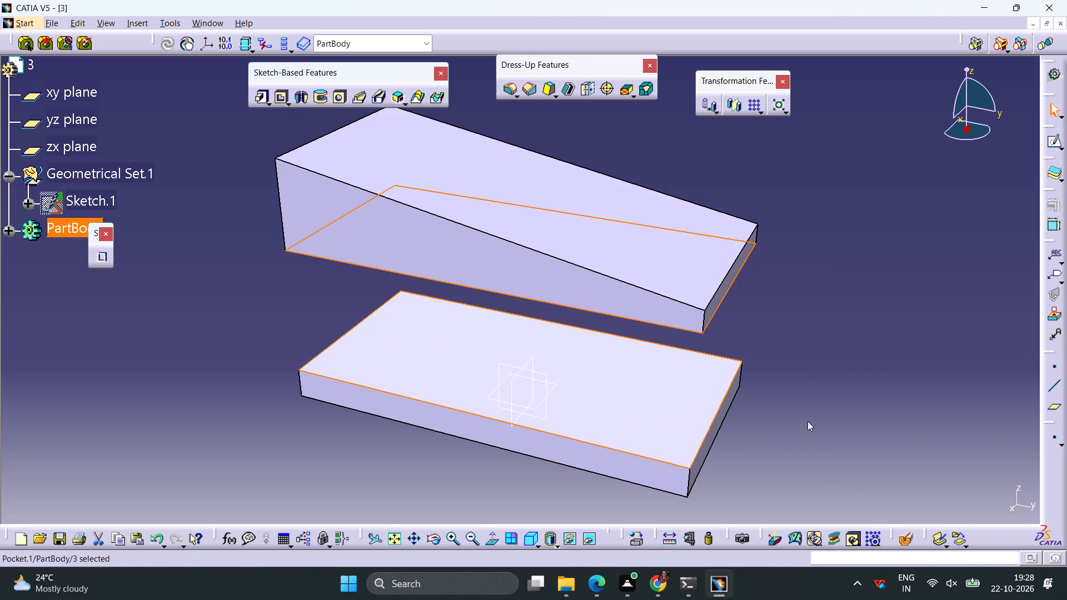
left_click(814, 410)
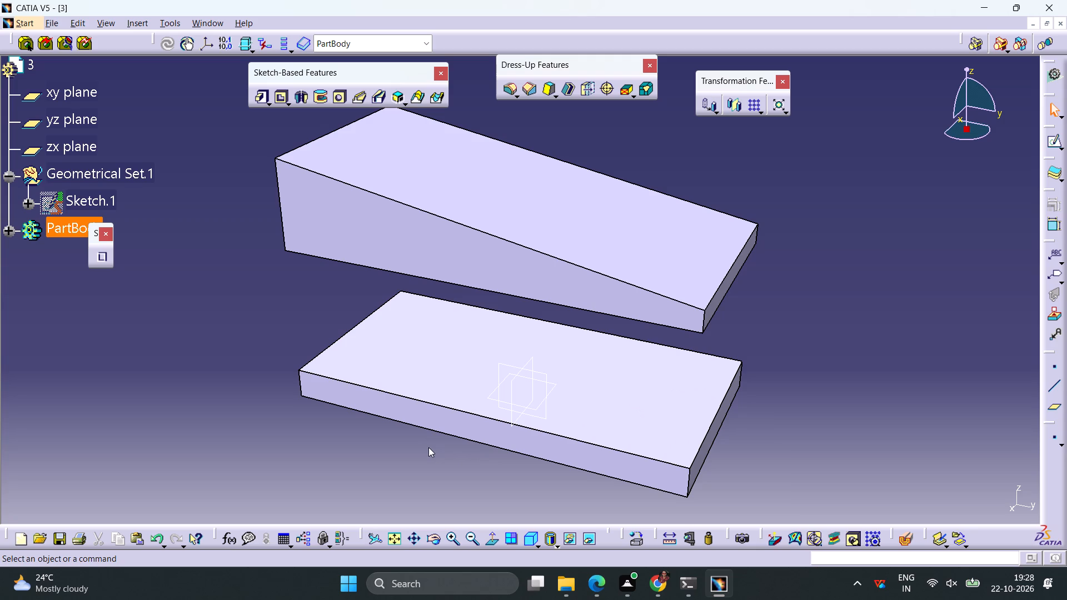
Start a sketch on the part's long side face below the sloped top.
left_click(471, 256)
left_click(1046, 142)
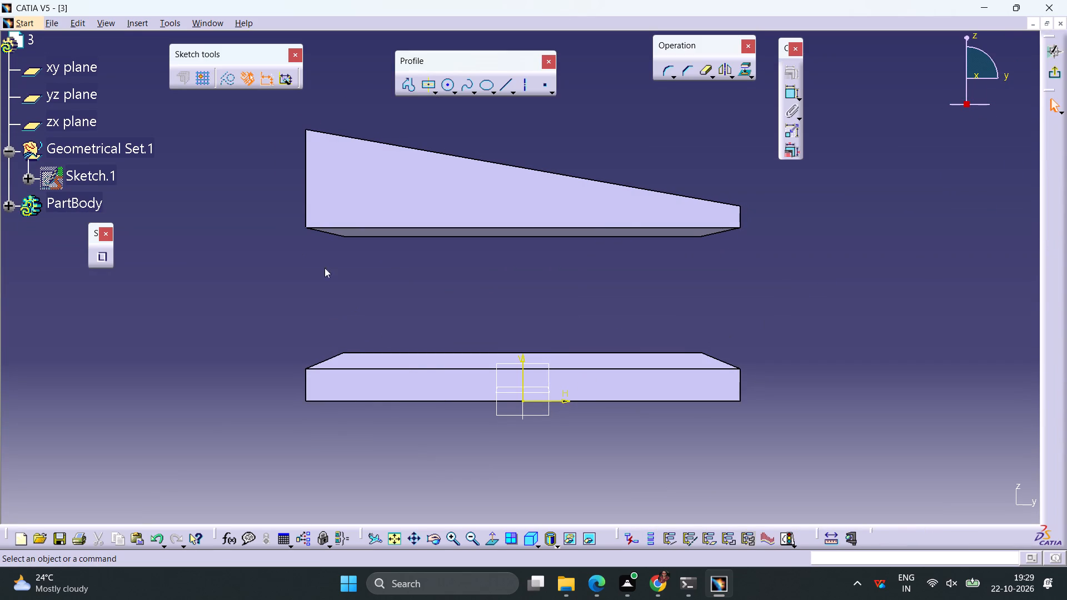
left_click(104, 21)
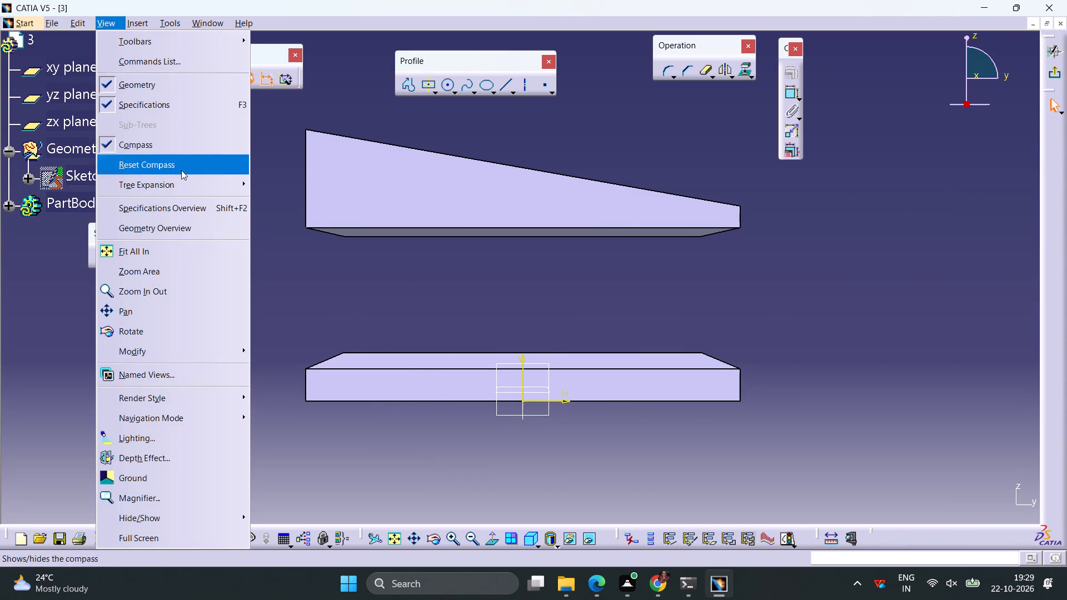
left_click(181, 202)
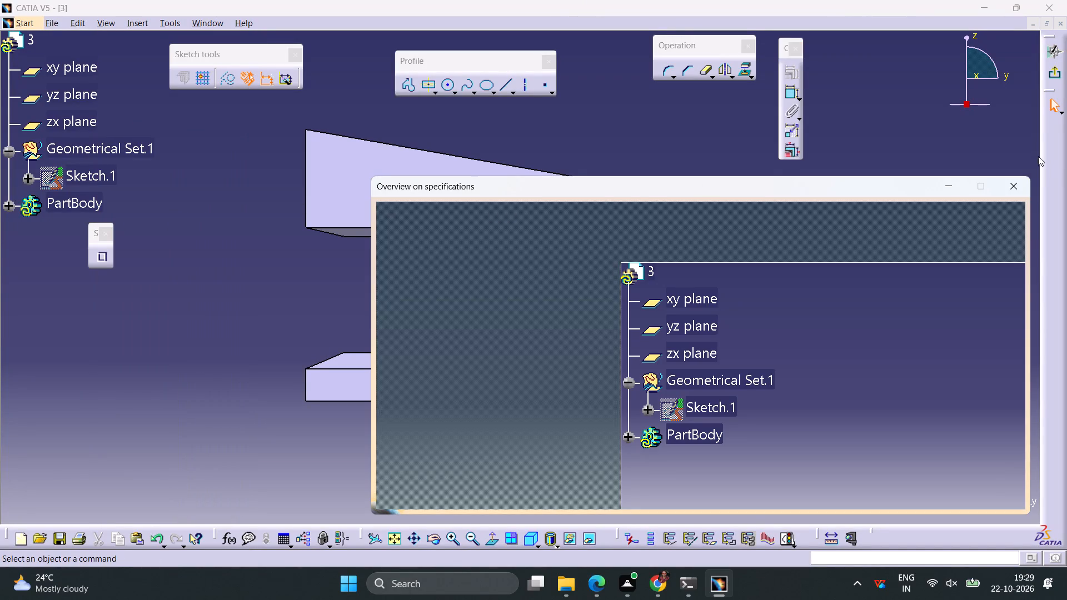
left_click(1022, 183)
Switch the display to parallel projection and orient the view normal to the sketch plane, with the taller end facing negative y.
left_click(107, 21)
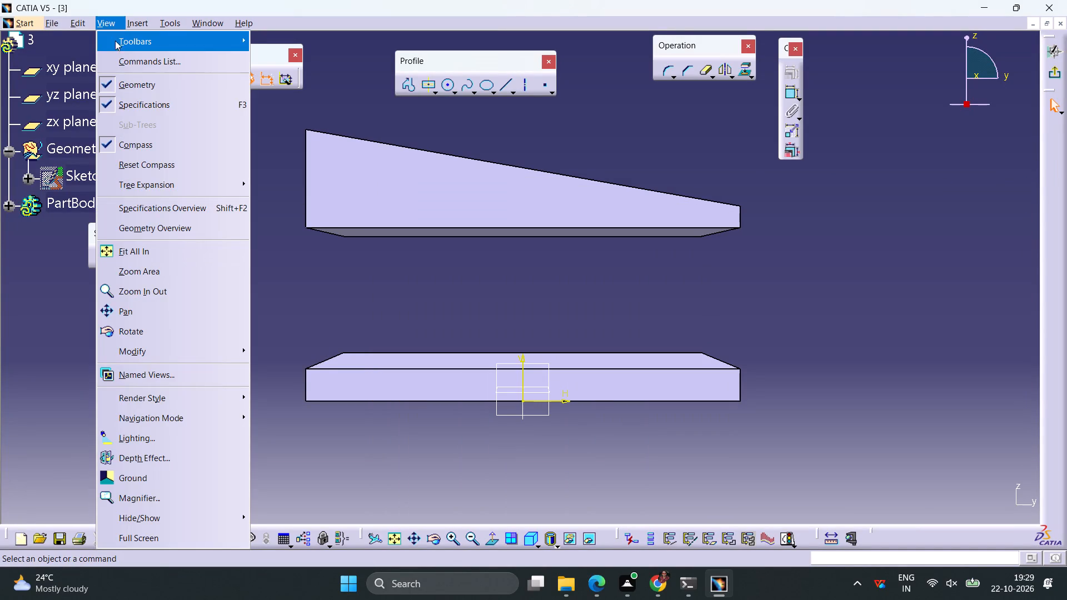
left_click(215, 359)
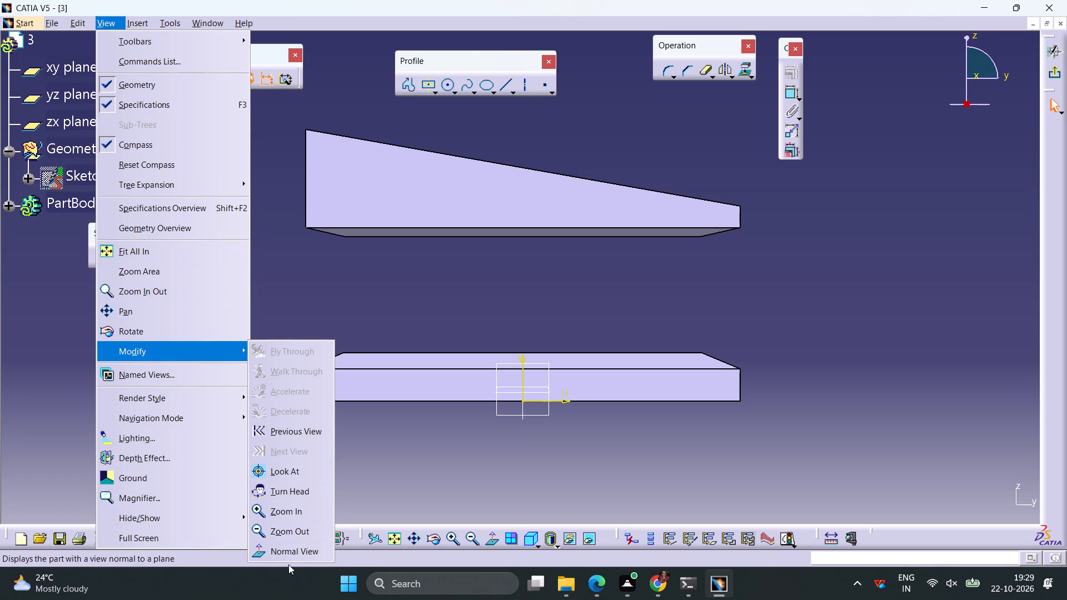
left_click(289, 557)
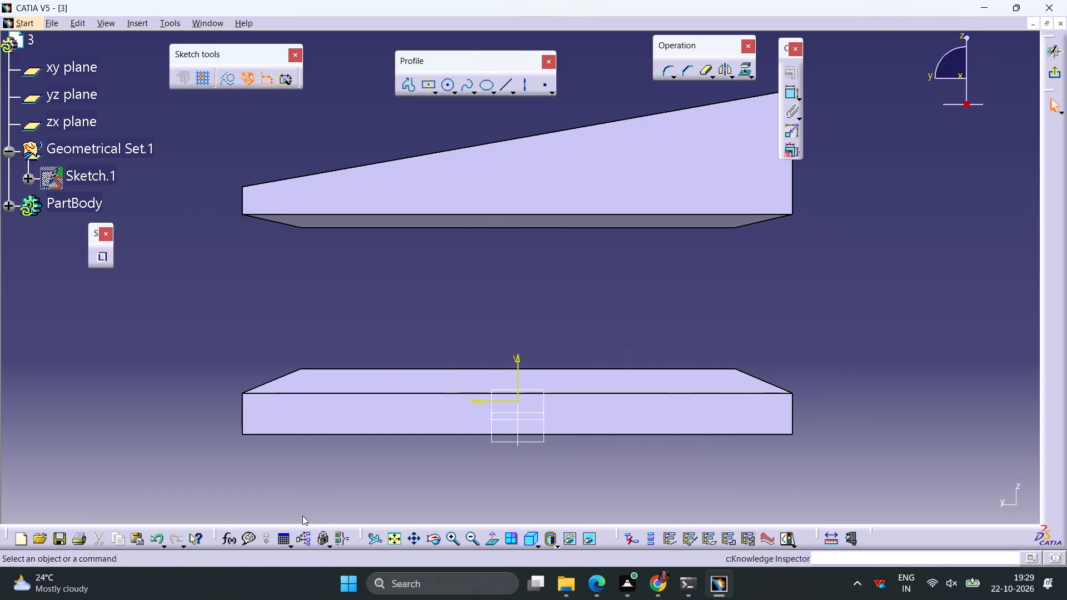
left_click(111, 19)
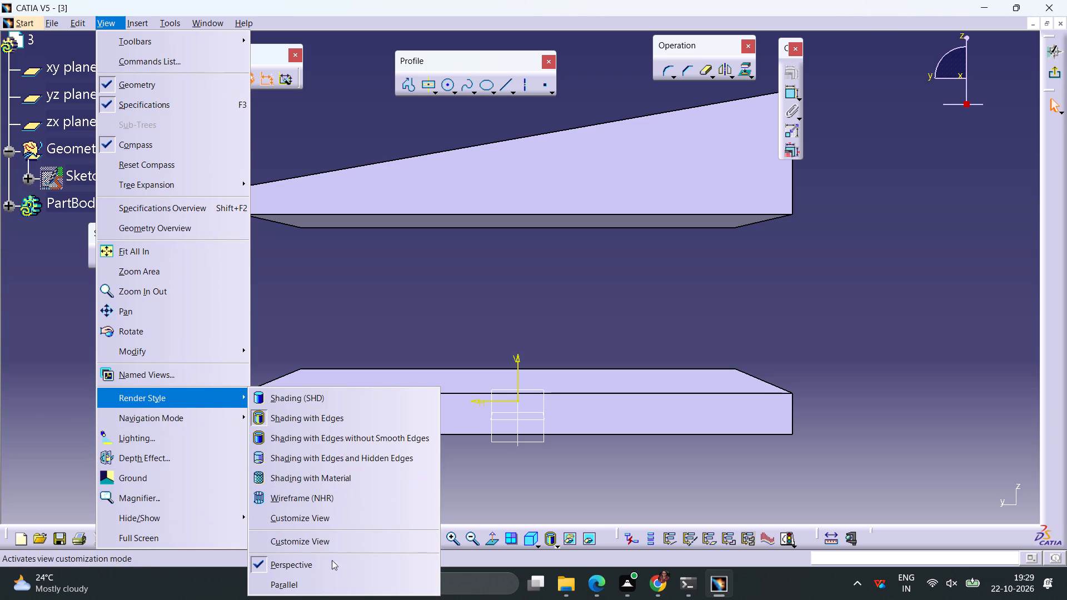
left_click(307, 581)
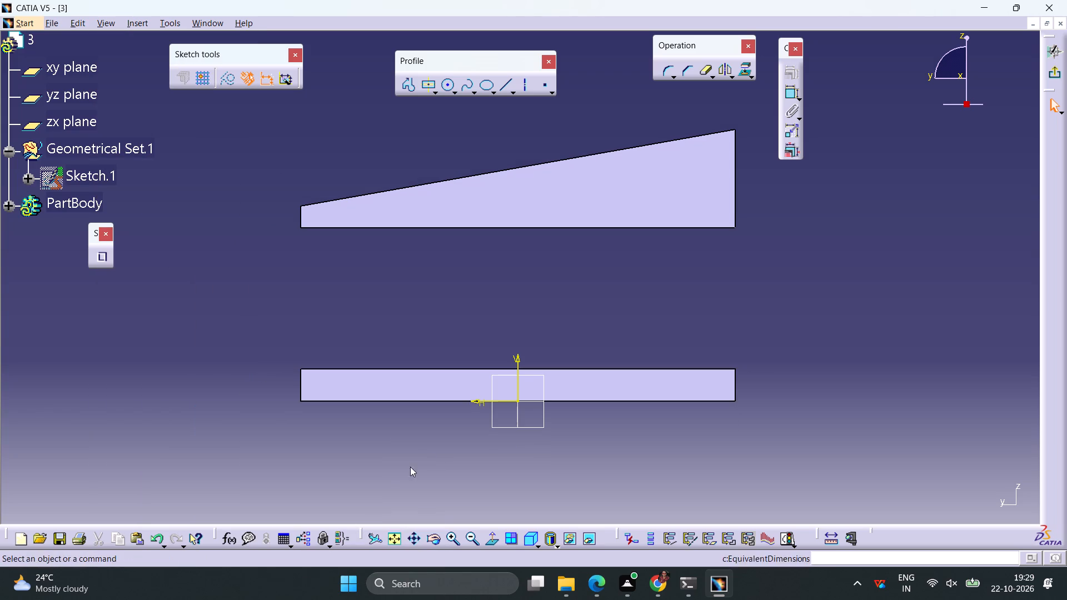
middle_click_drag(277, 302, 327, 297)
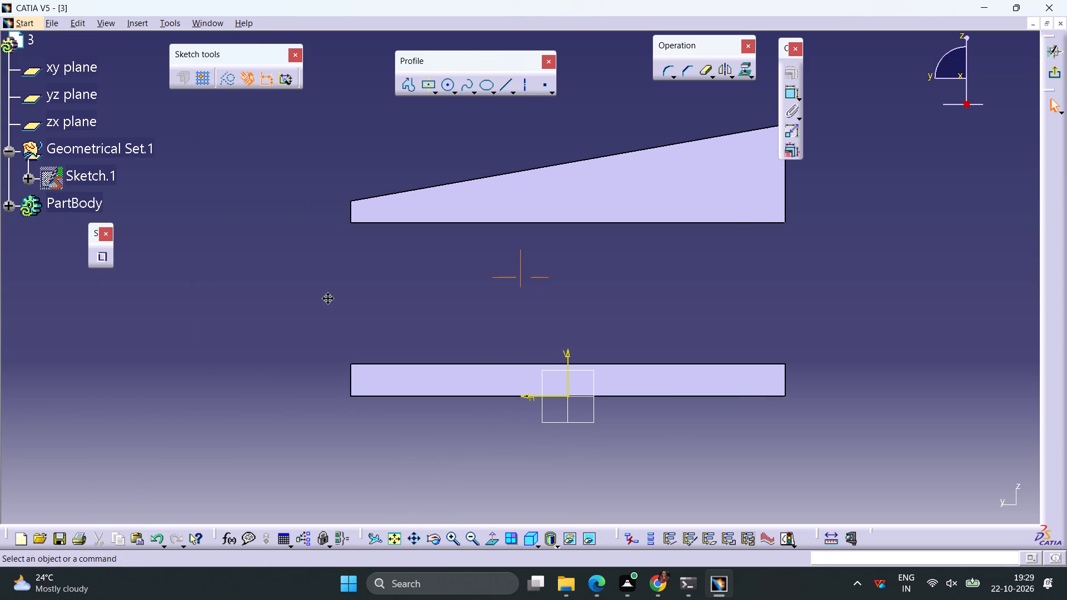
middle_click_drag(327, 297, 720, 291)
right_click_drag(327, 297, 720, 291)
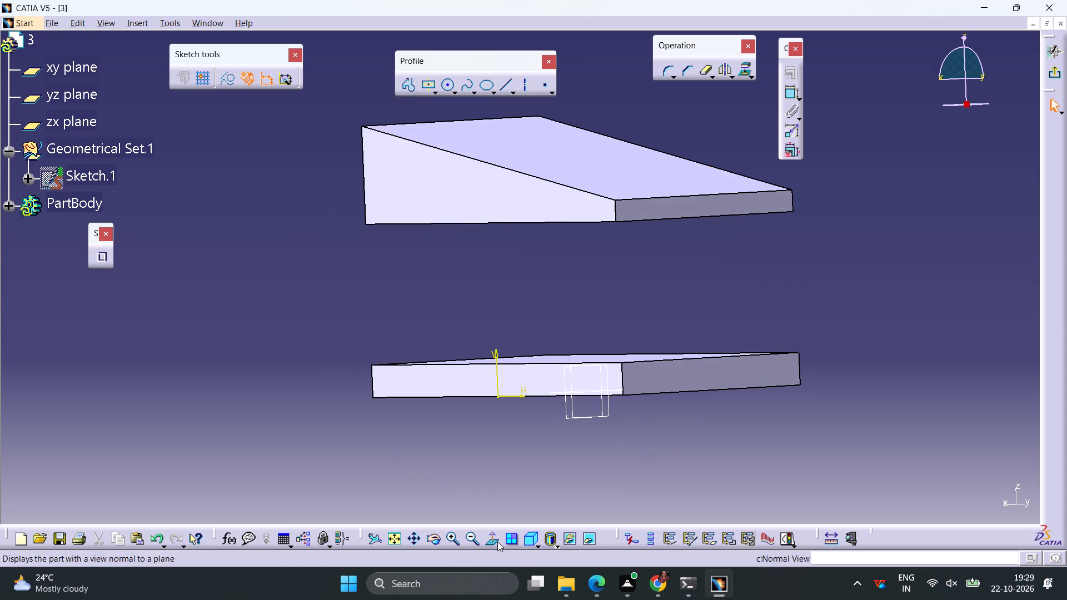
left_click(497, 542)
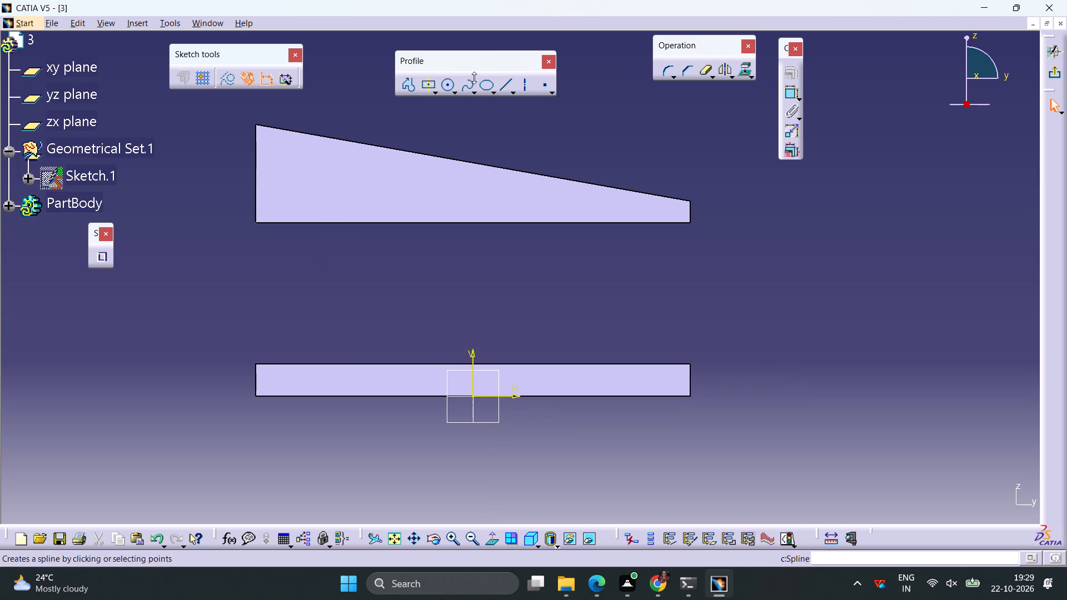
Sketch an inclined line from the upper wedge's bottom edge, at H about -39 mm, to the lower plate's top edge at H about 26 mm.
left_click(506, 88)
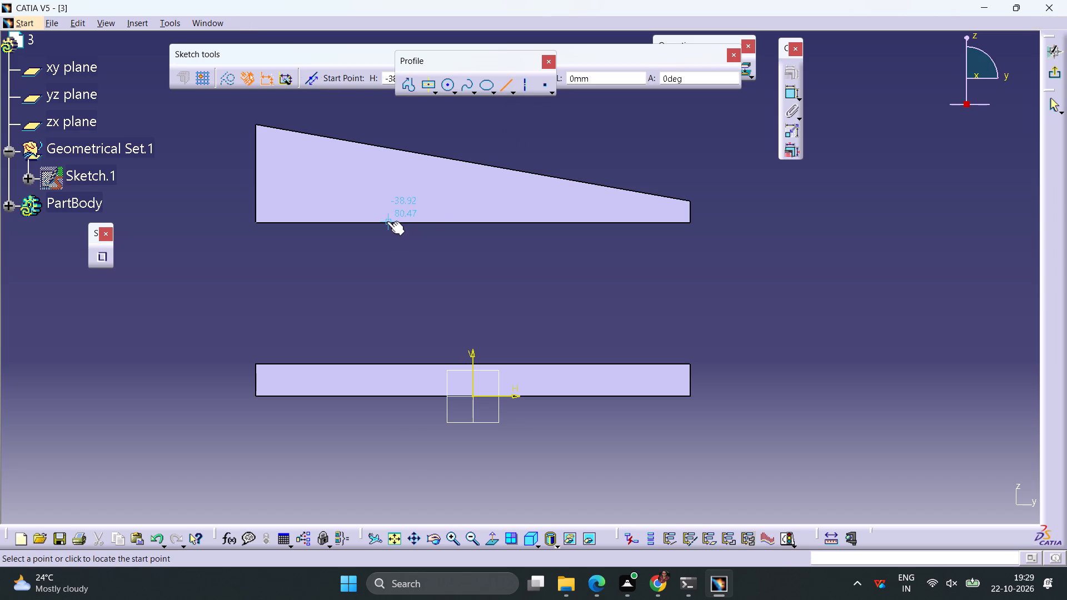
left_click(387, 221)
left_click(530, 363)
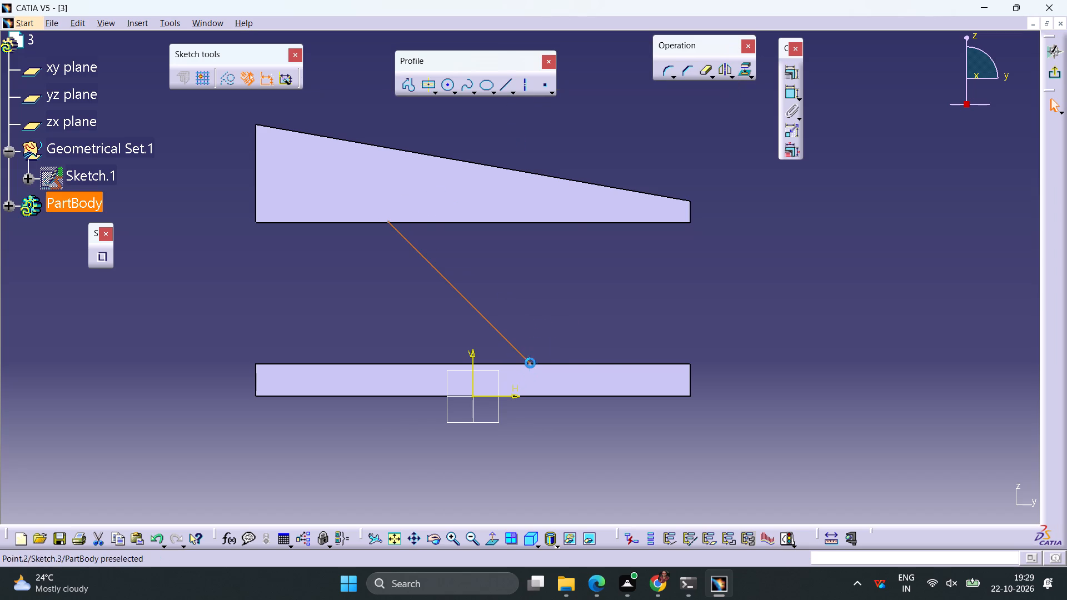
left_click(591, 294)
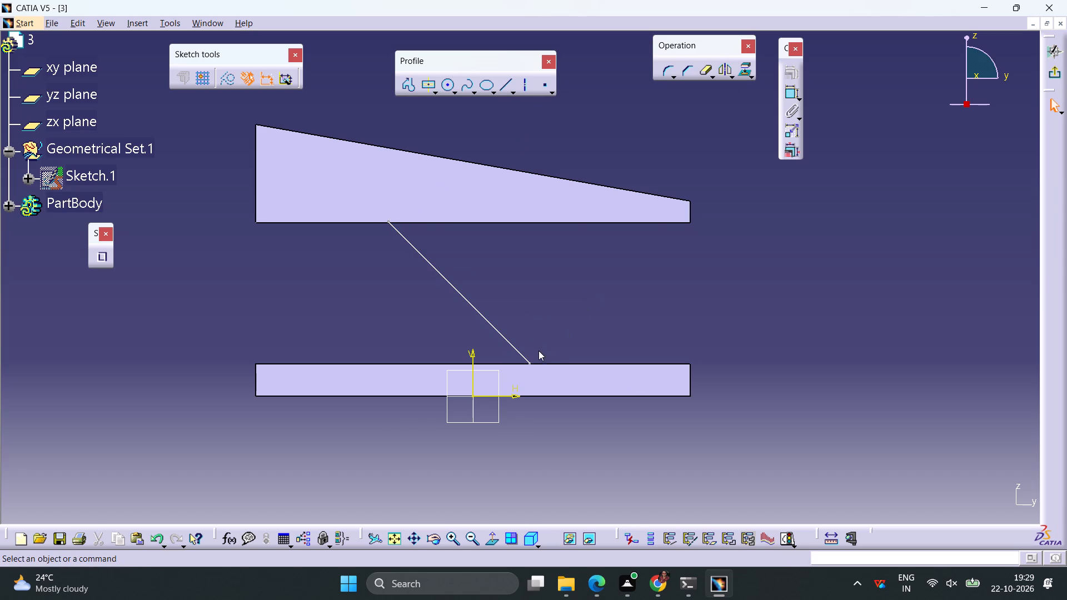
Constrain the inclined line's lower endpoint coincident with the lower plate's top edge.
middle_click_drag(541, 350, 552, 303, "ctrl")
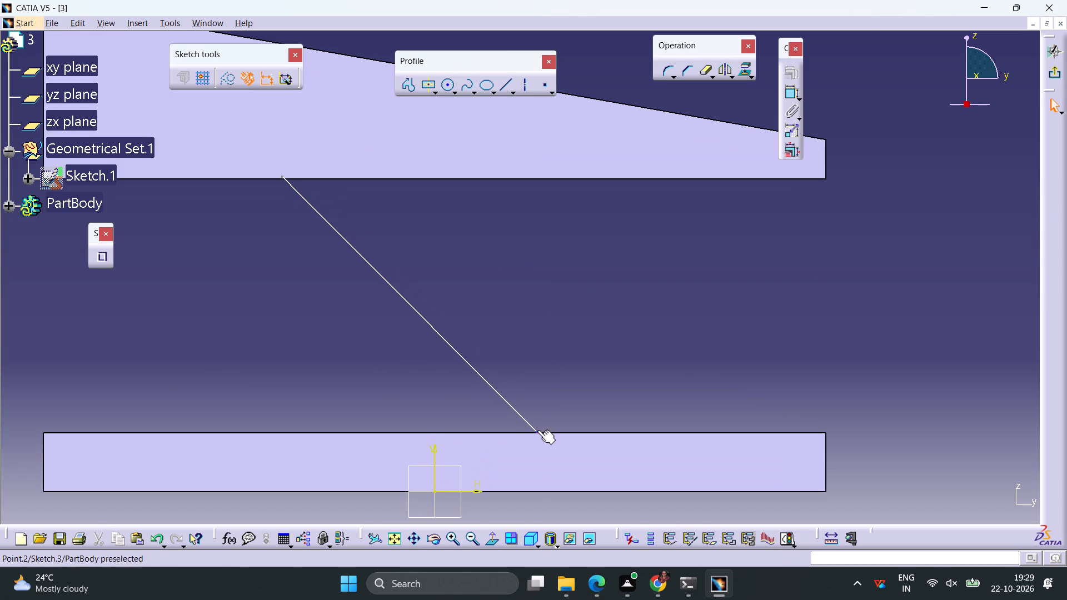
left_click(537, 430)
left_click(567, 431, "ctrl")
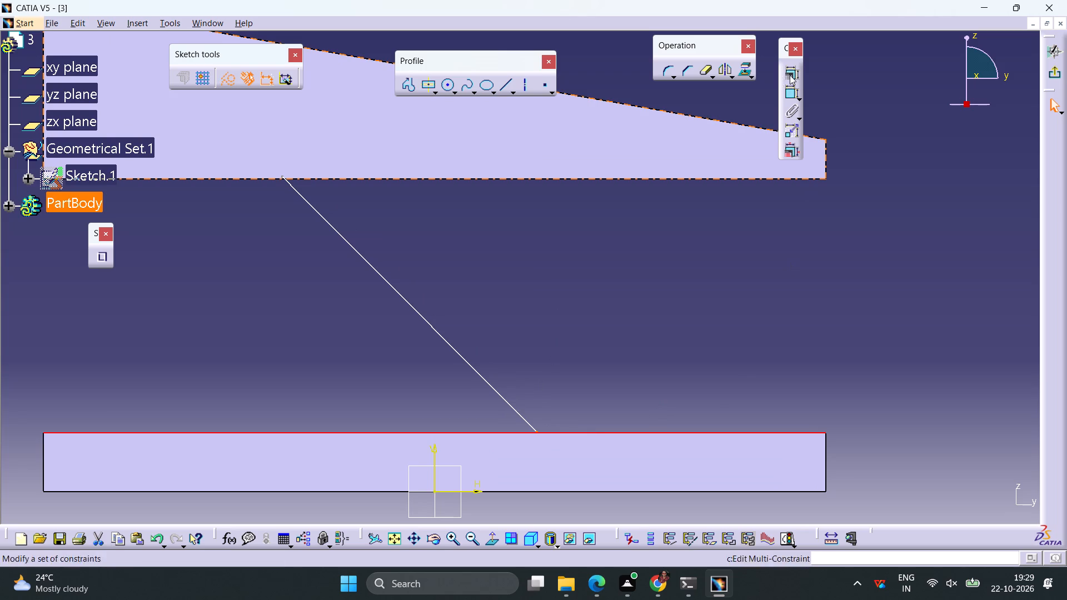
left_click(790, 75)
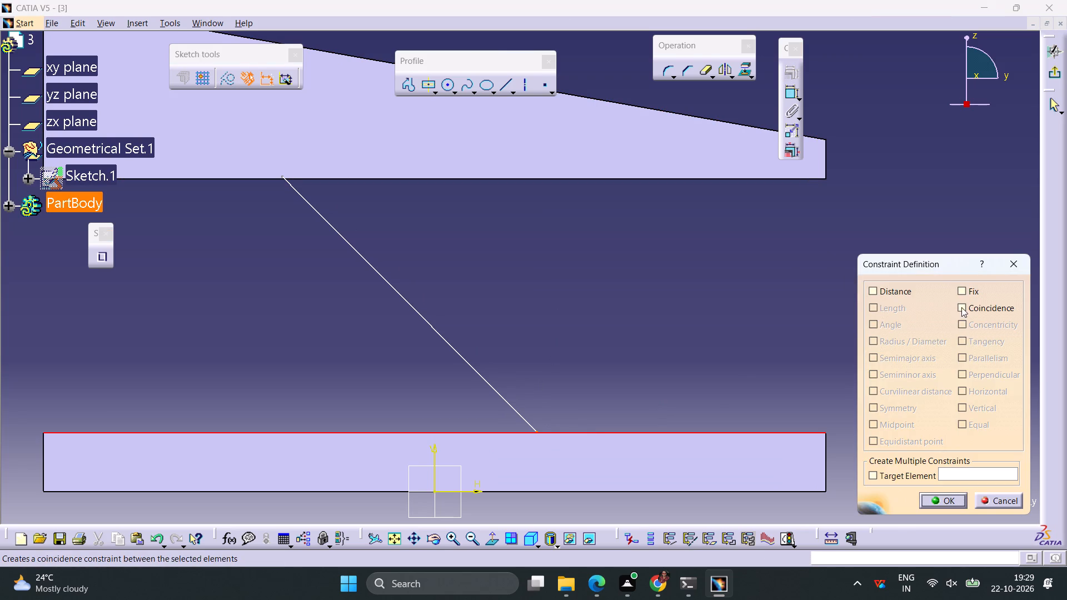
left_click(961, 307)
left_click(953, 504)
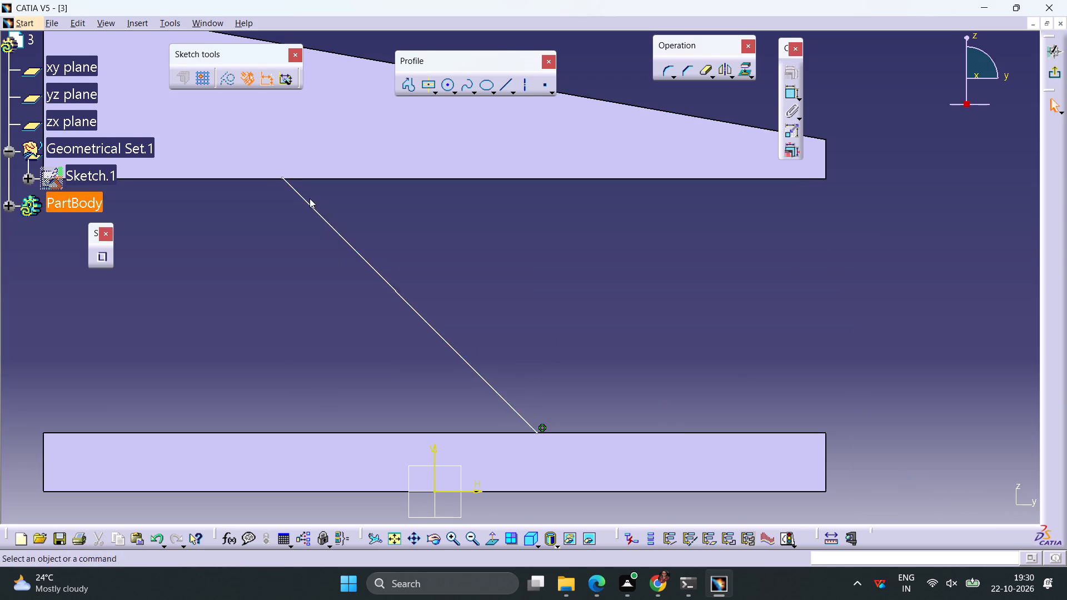
Pull the inclined line's upper endpoint free and constrain it coincident with the upper wedge's bottom edge.
left_click_drag(282, 177, 288, 192)
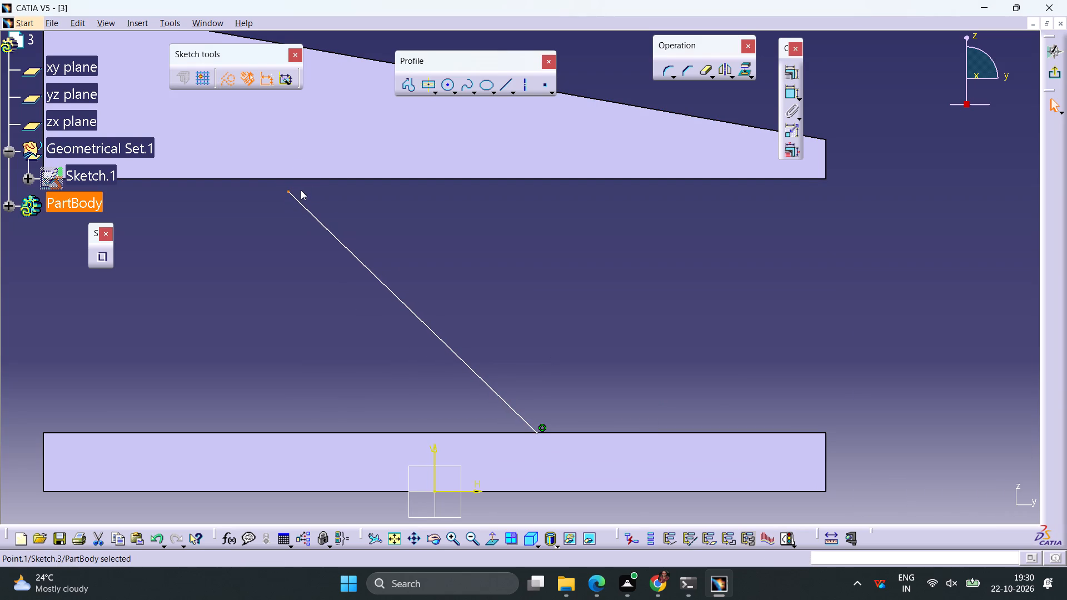
left_click(291, 176, "ctrl")
left_click(396, 205)
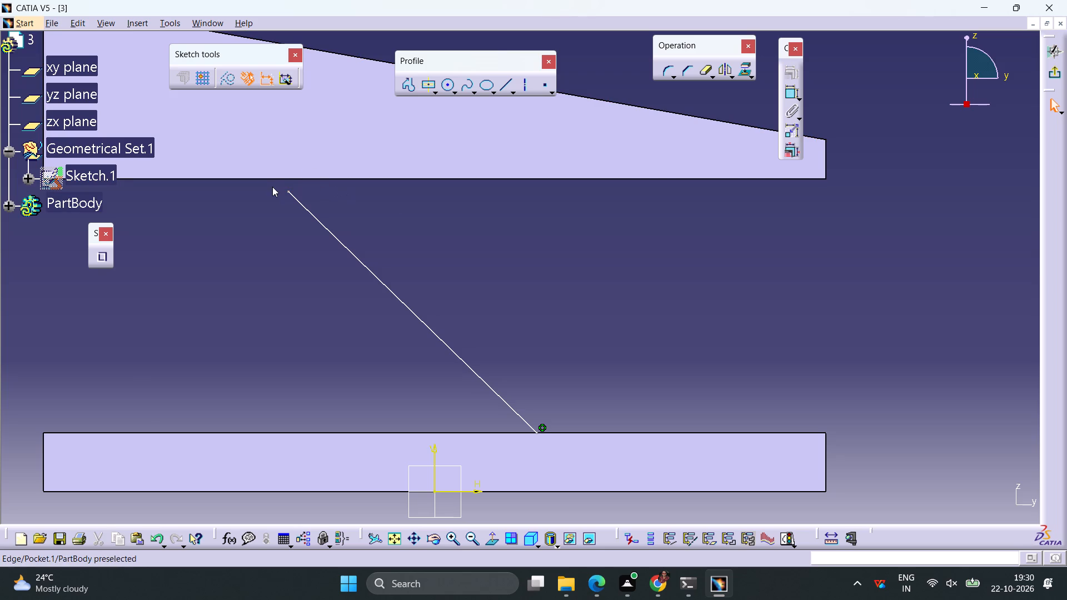
left_click(278, 179)
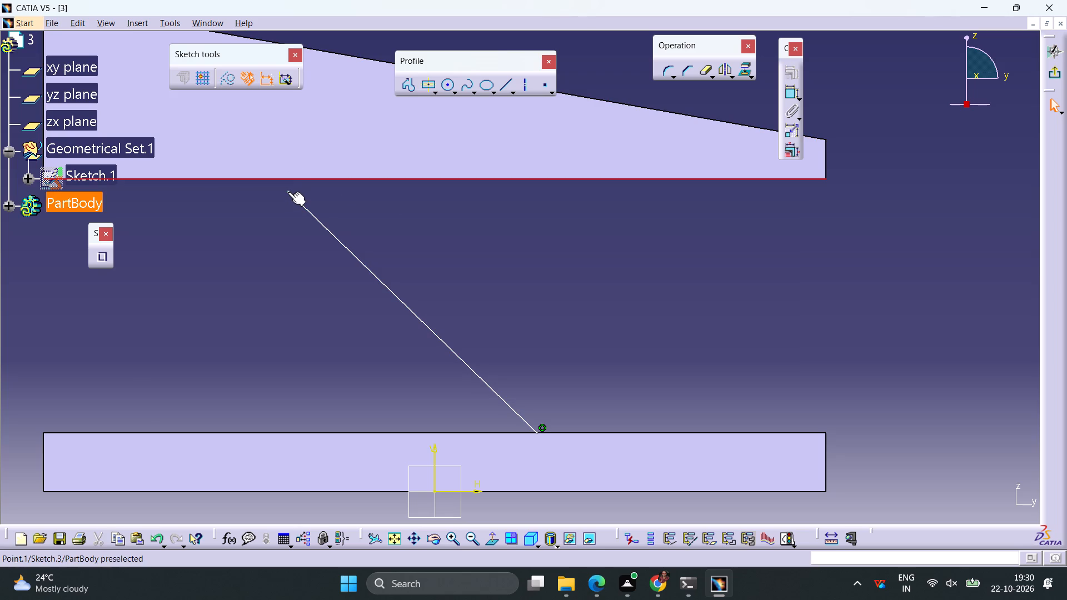
left_click(288, 192, "ctrl")
left_click(786, 76)
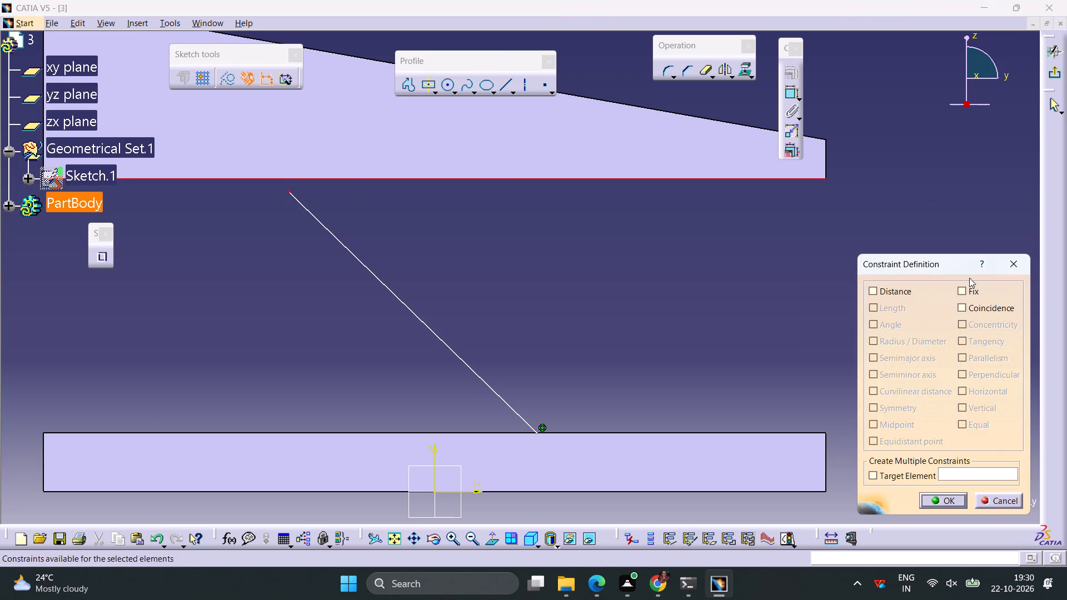
left_click(970, 306)
left_click(959, 496)
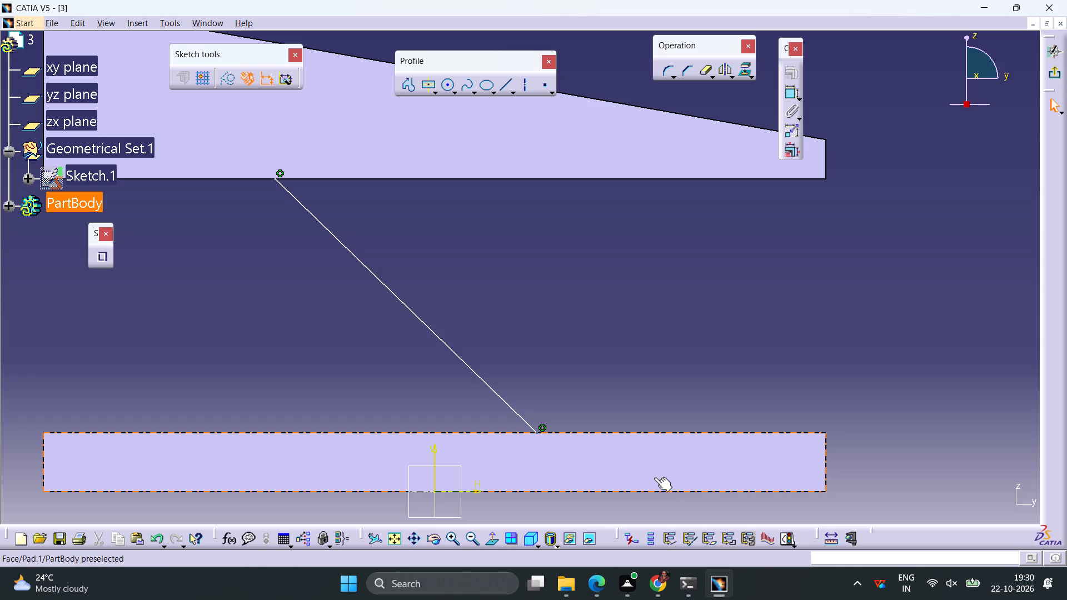
Dimension the line's lower endpoint 25 mm from the sketch's vertical axis.
left_click(538, 432)
left_click(437, 451, "ctrl")
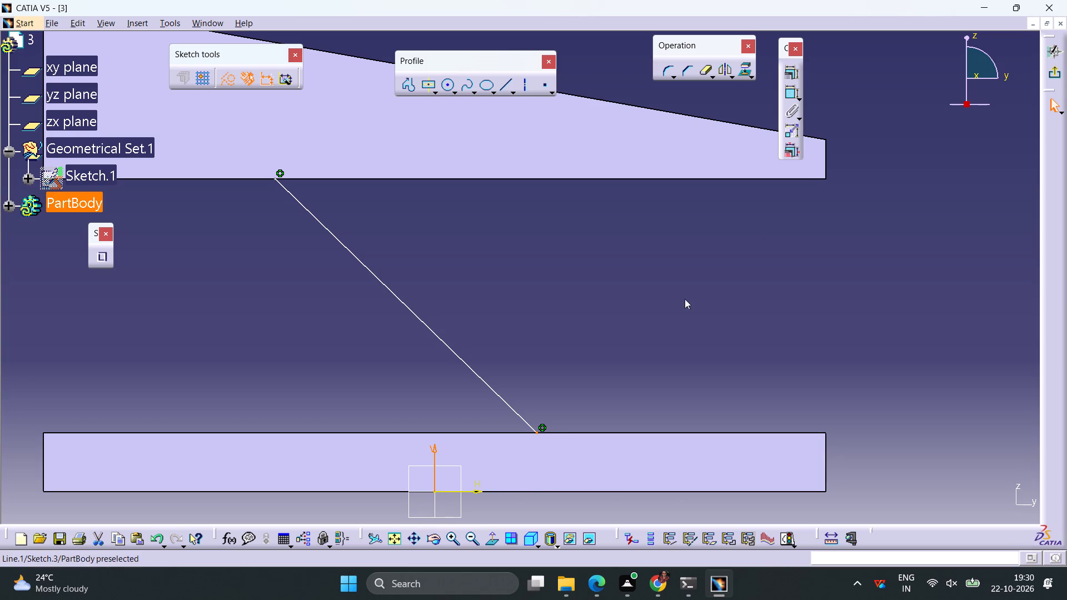
left_click(789, 91)
left_click(606, 366)
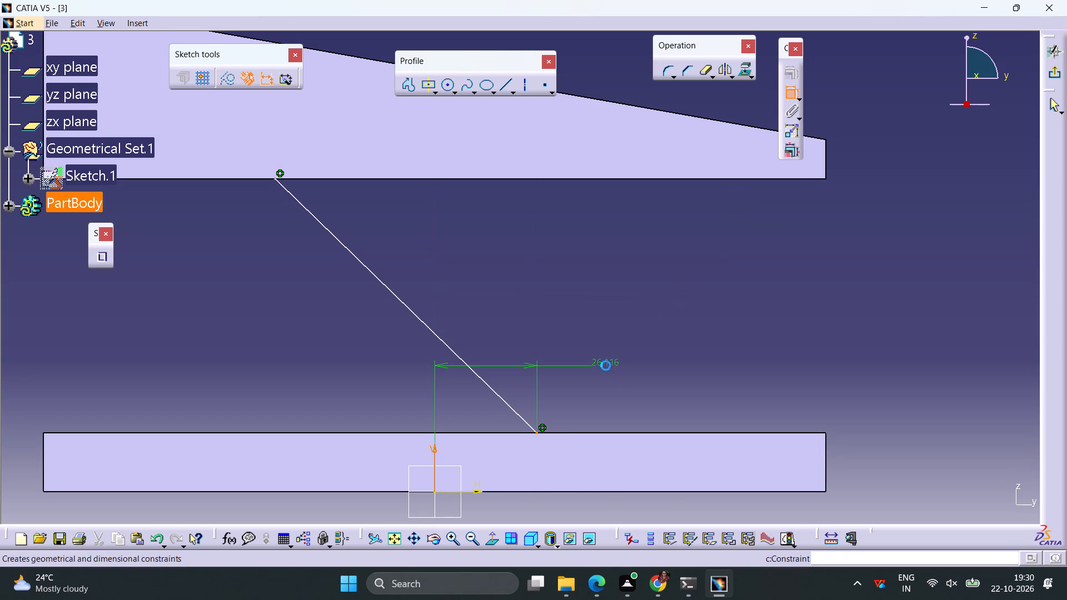
double_click(605, 364)
type("25")
key("Return")
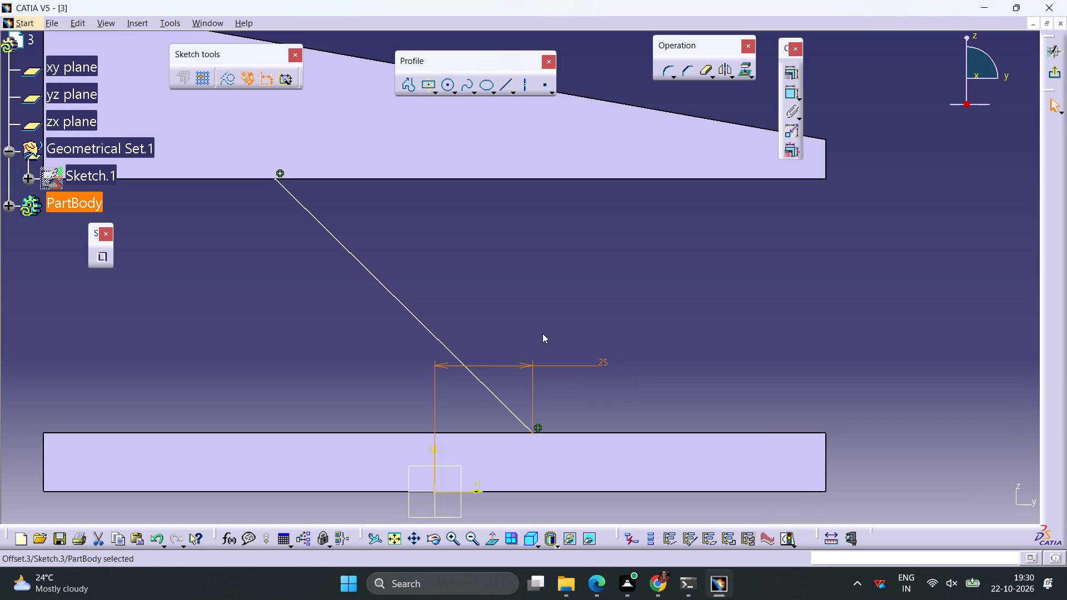
Dimension the line's upper endpoint 50 mm from the sketch's vertical axis.
left_click(276, 178)
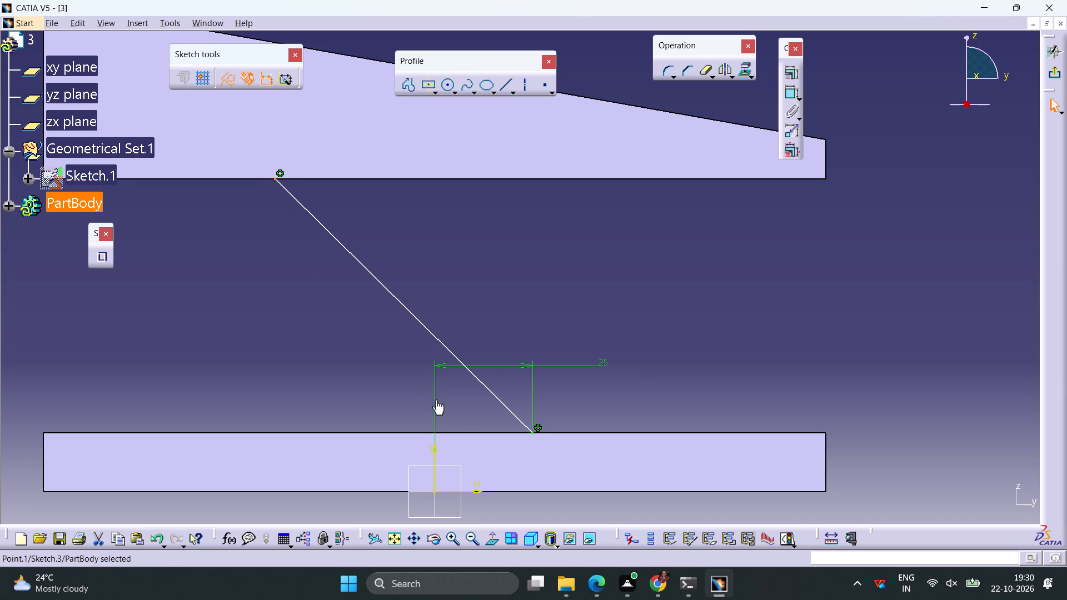
left_click(433, 457, "ctrl")
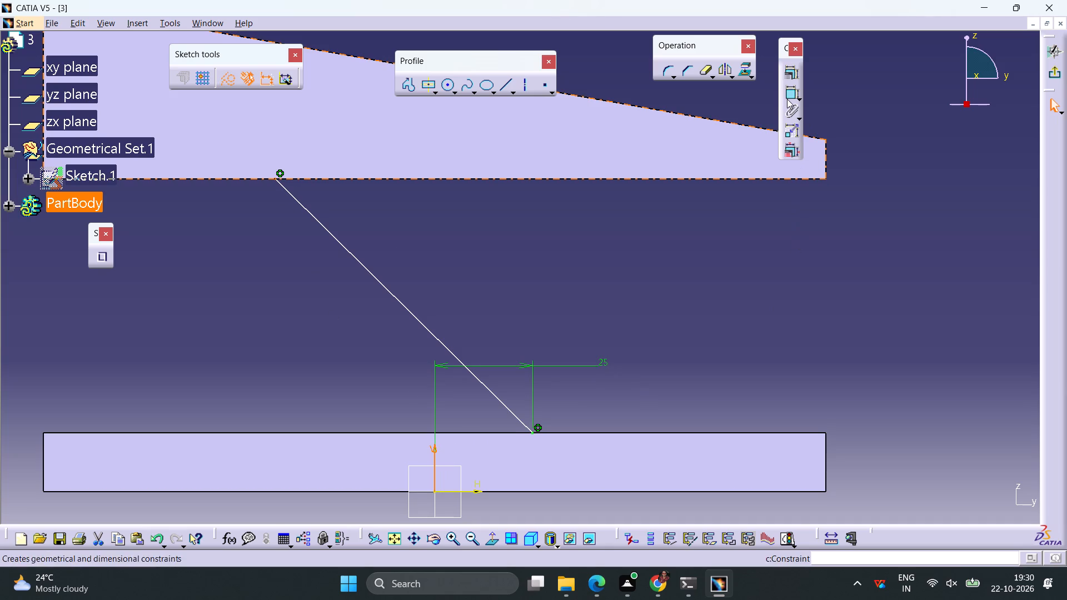
left_click(787, 99)
left_click(308, 306)
double_click(308, 304)
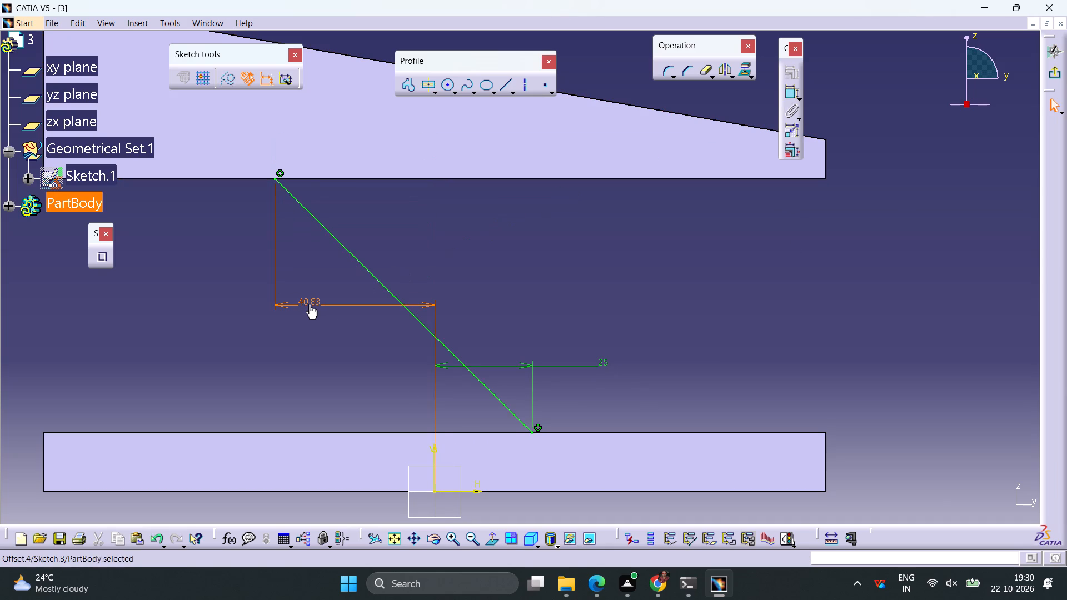
type("50")
key("Return")
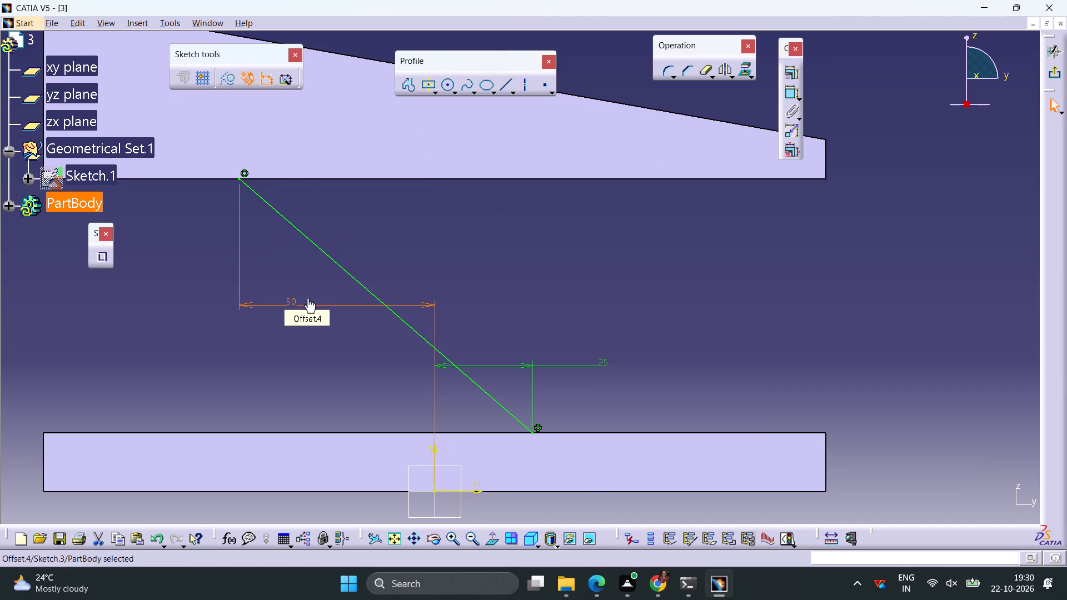
left_click(431, 195)
left_click(351, 273)
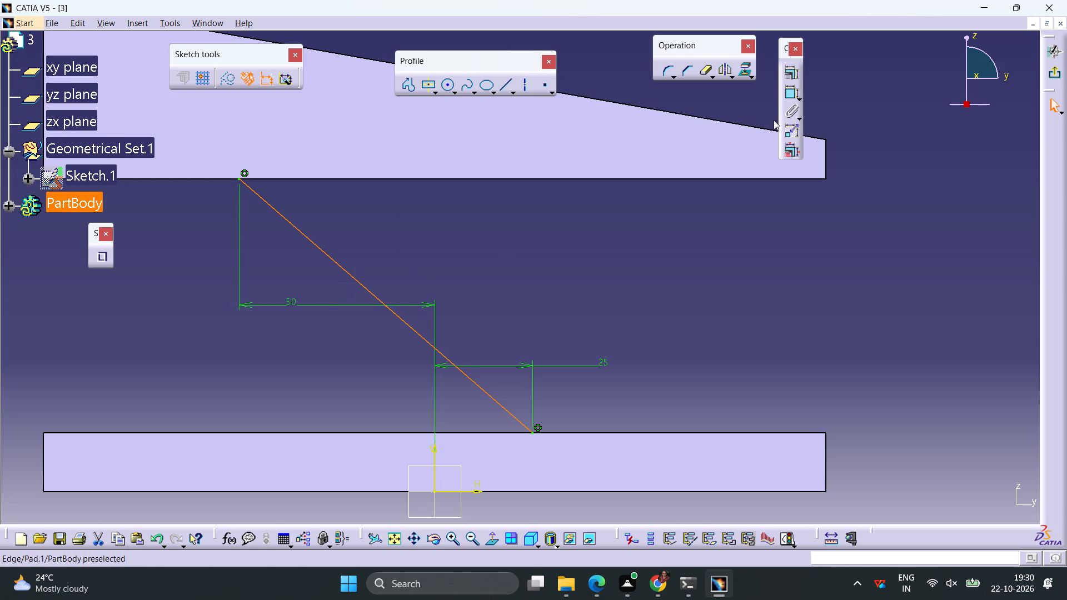
left_click(661, 260)
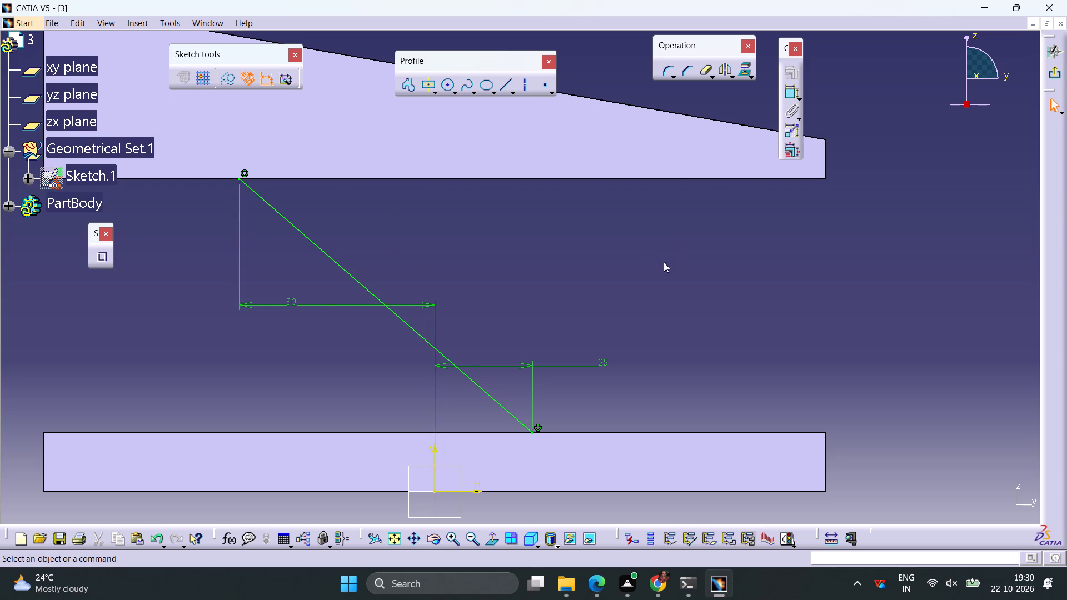
Close the web outline with a connected profile: about 21 mm along the wedge's bottom edge, a parallel inclined line, and back along the plate's top edge.
left_click(401, 85)
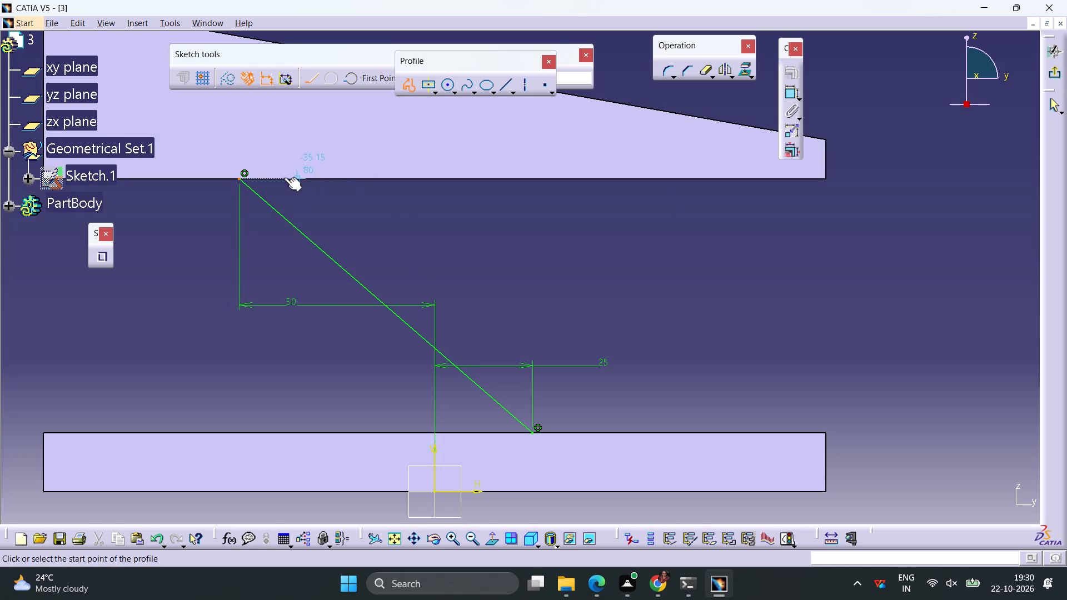
left_click(239, 178)
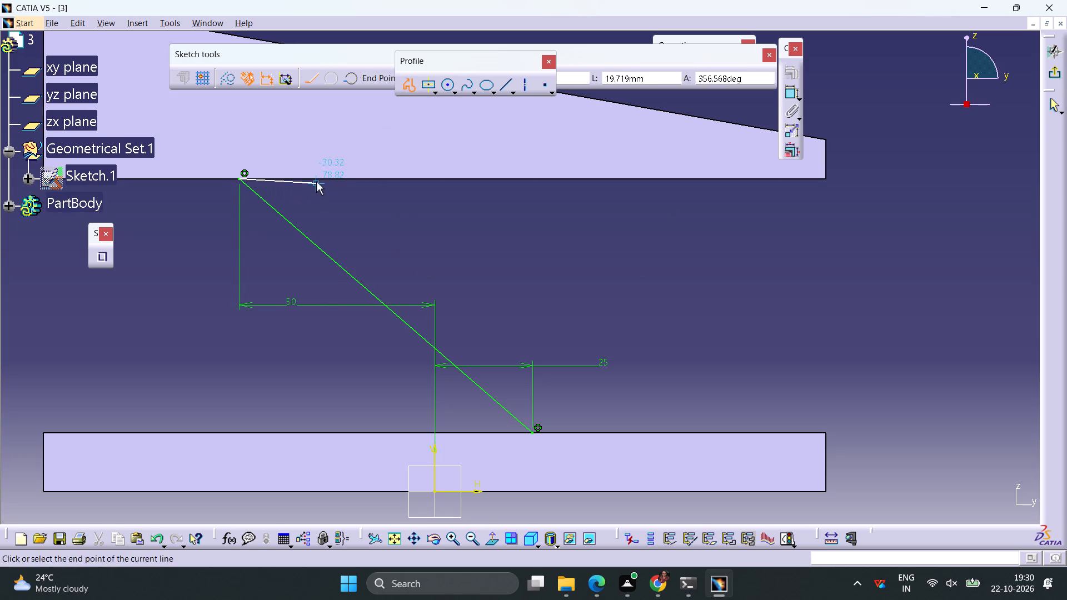
left_click(322, 176)
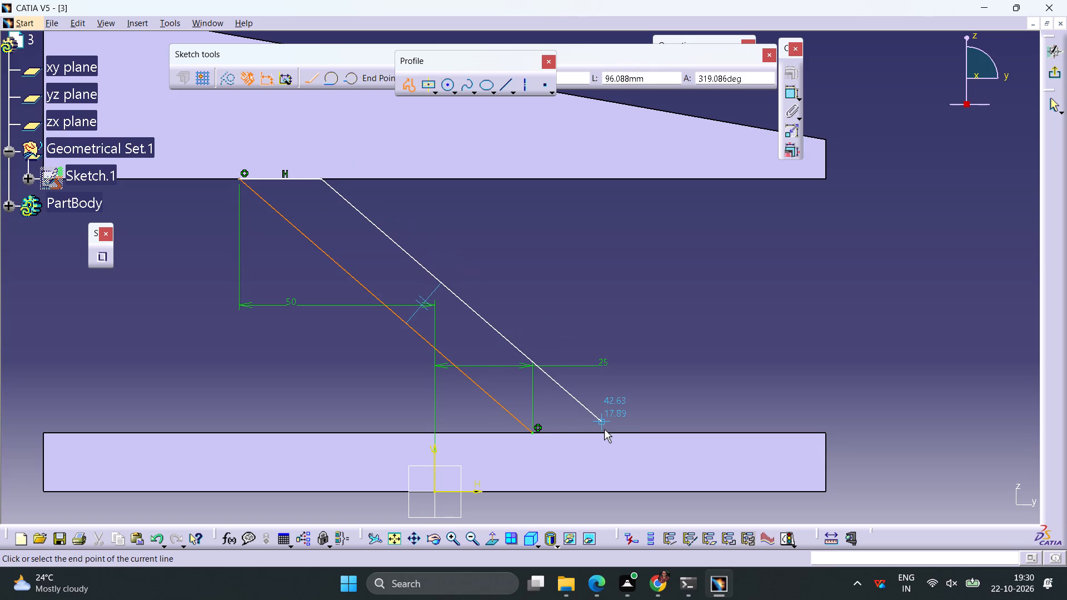
left_click(611, 431)
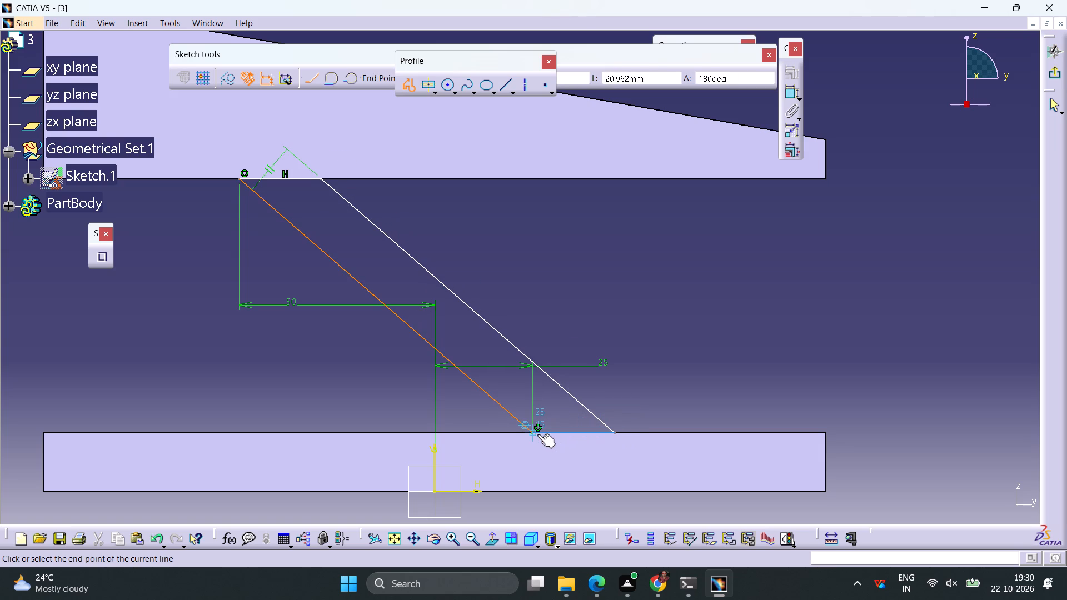
left_click(535, 433)
key("Escape")
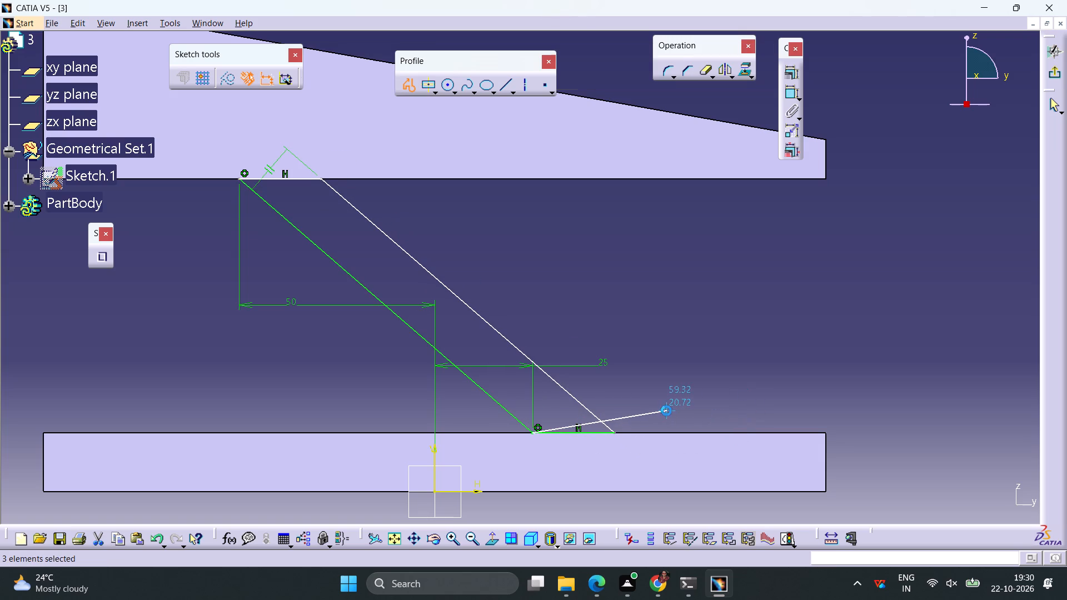
left_click(687, 277)
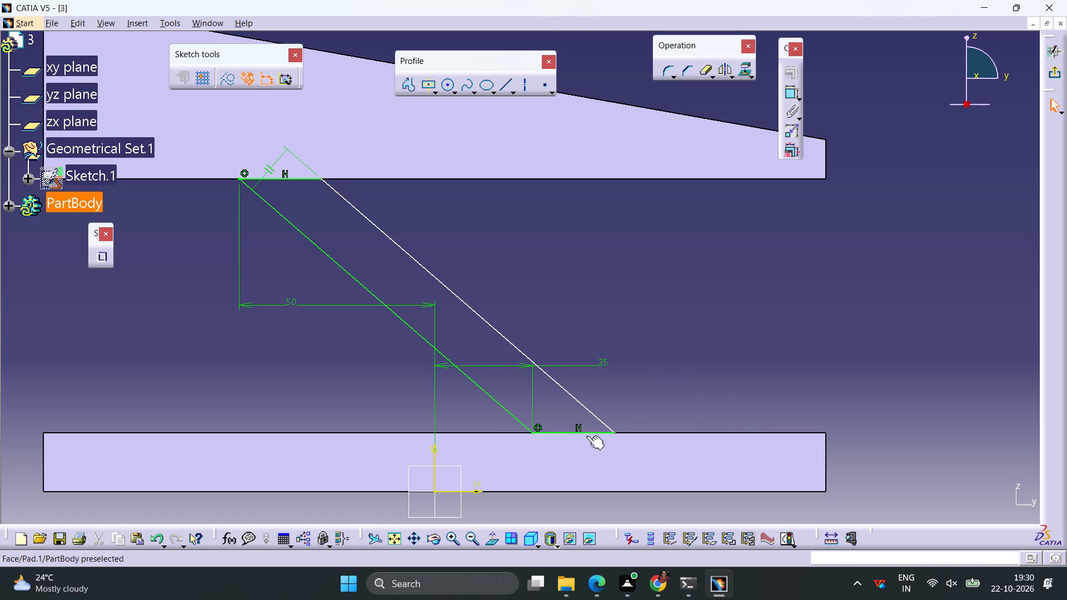
Dimension the web profile's bottom segment on the lower plate to 25 mm.
left_click(577, 434)
left_click(790, 97)
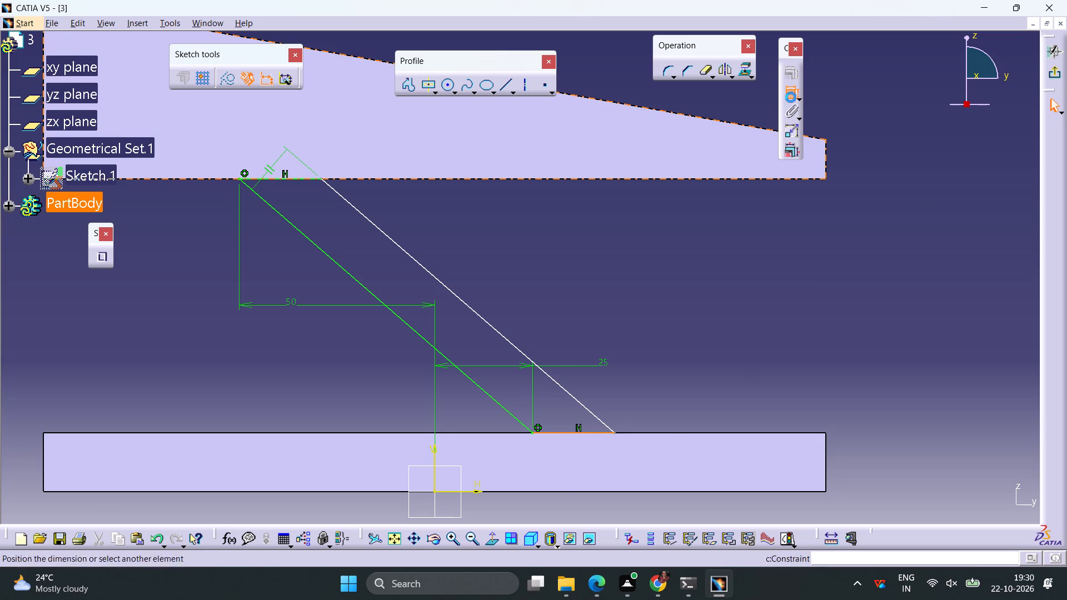
left_click(667, 414)
double_click(670, 412)
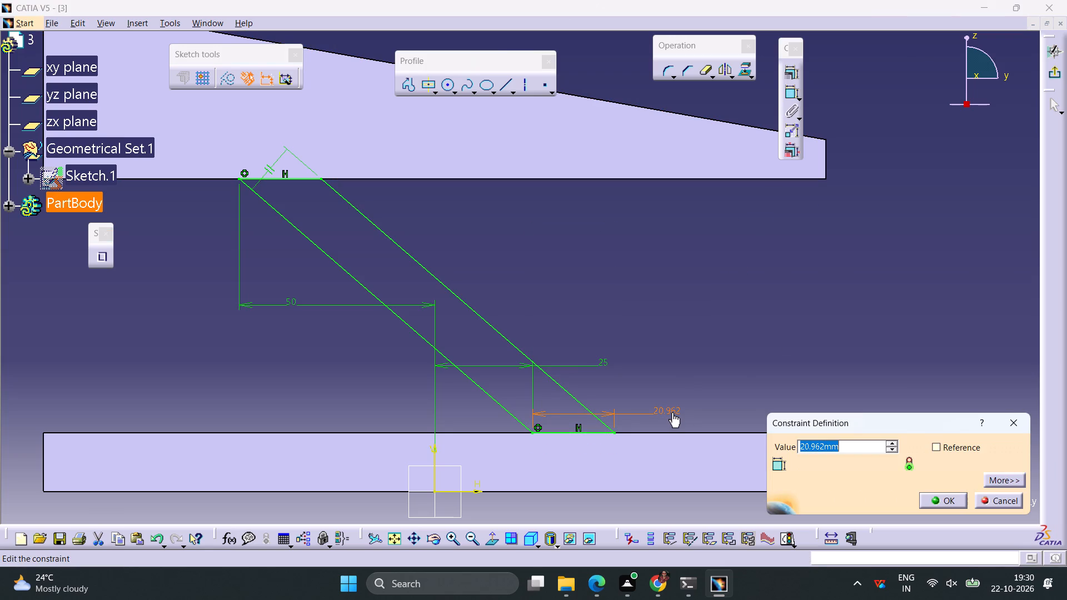
type("25")
key("Return")
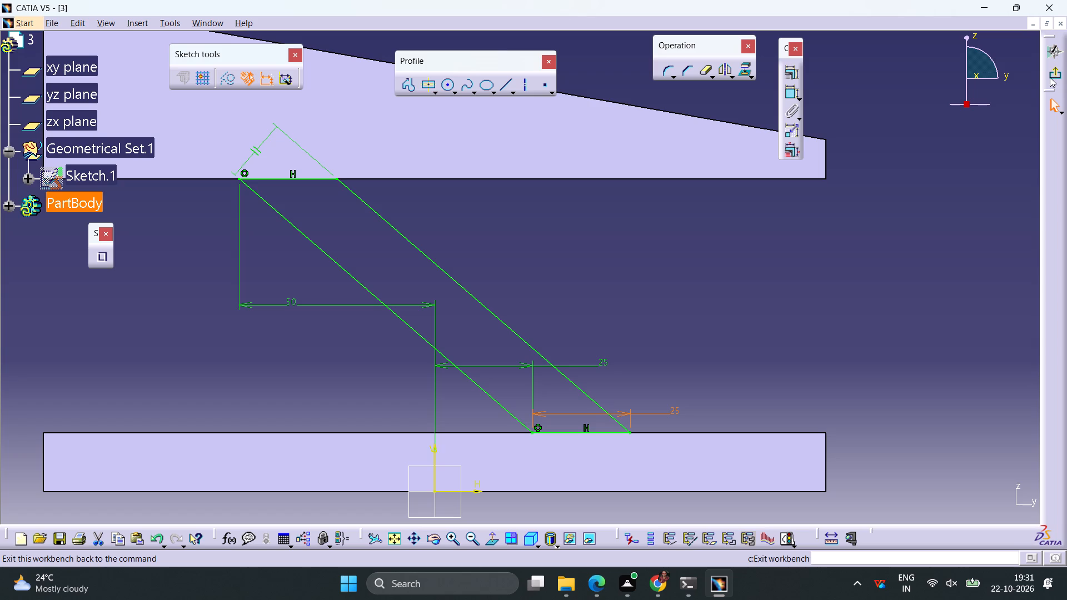
Exit the sketch and pad the inclined web profile 20 mm.
left_click(1053, 73)
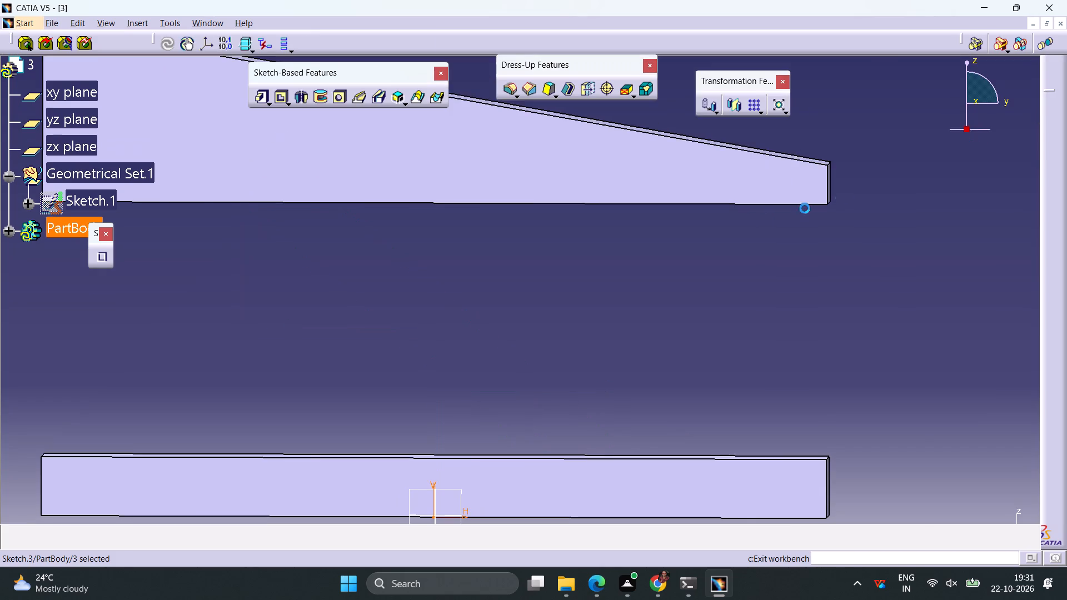
left_click(263, 94)
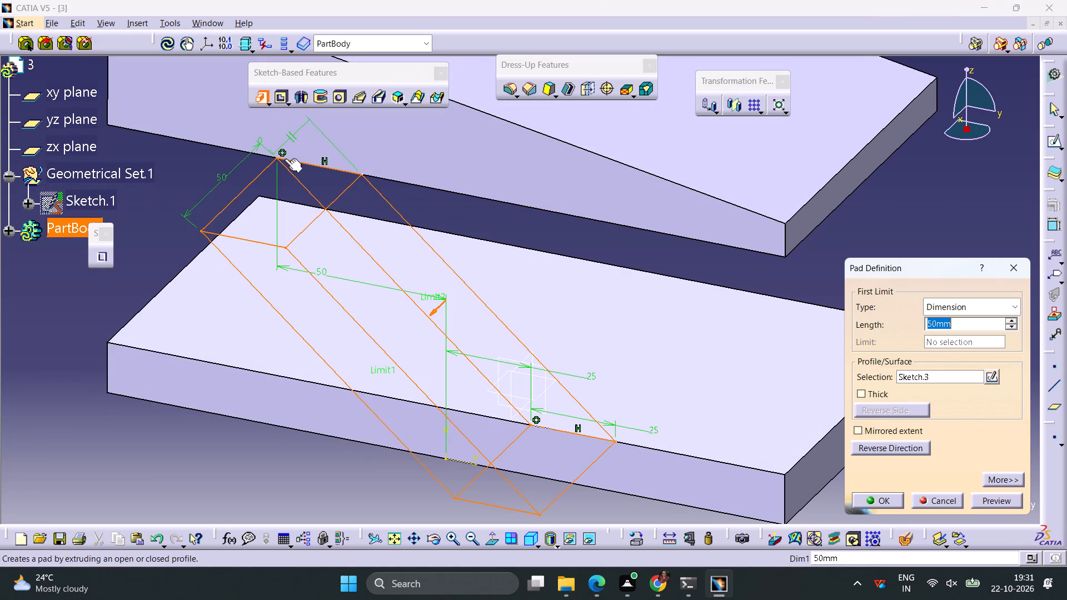
type("20")
key("Return")
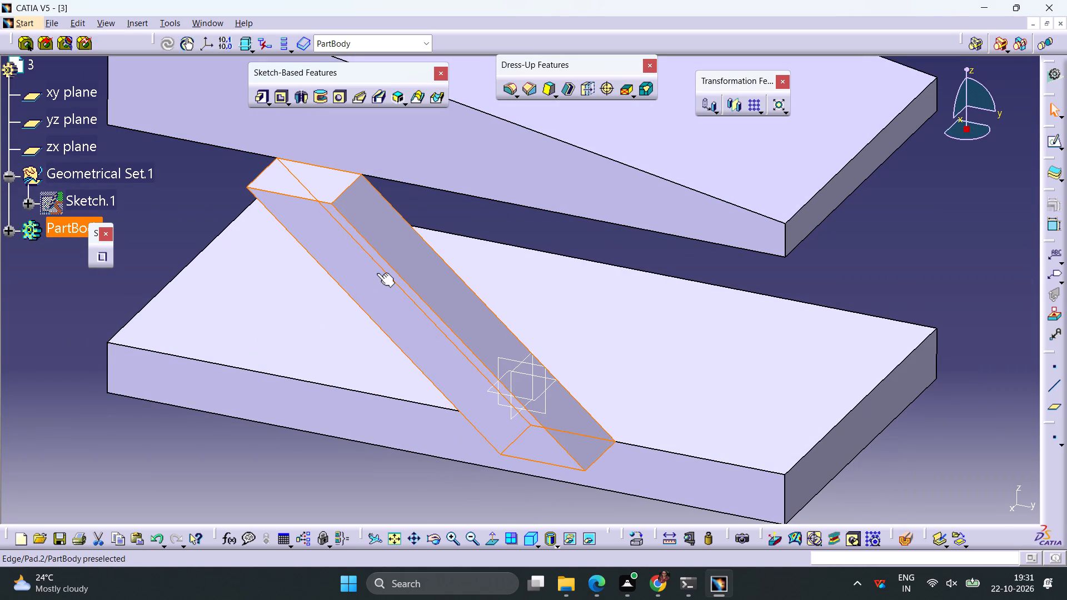
Reverse the extrusion direction of the inclined web pad so it runs inward between the wedge and plate.
double_click(377, 273)
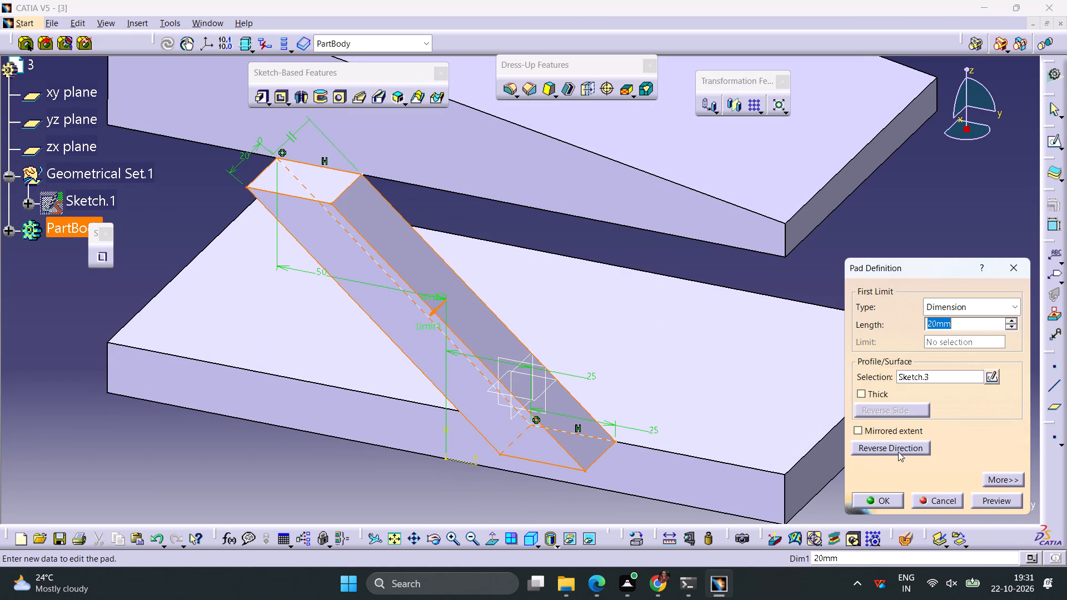
left_click(884, 445)
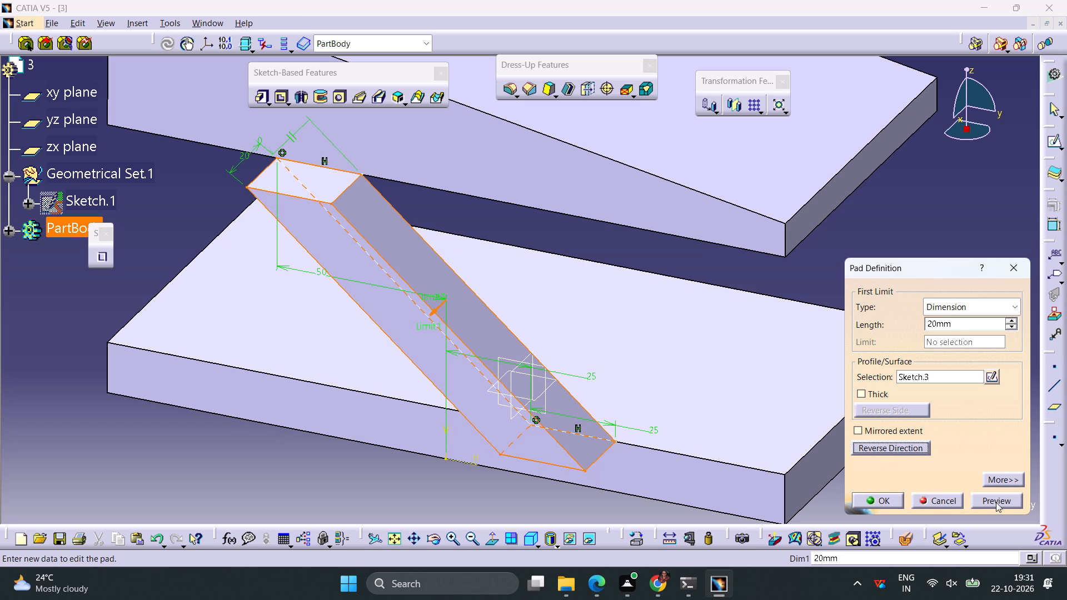
left_click(998, 502)
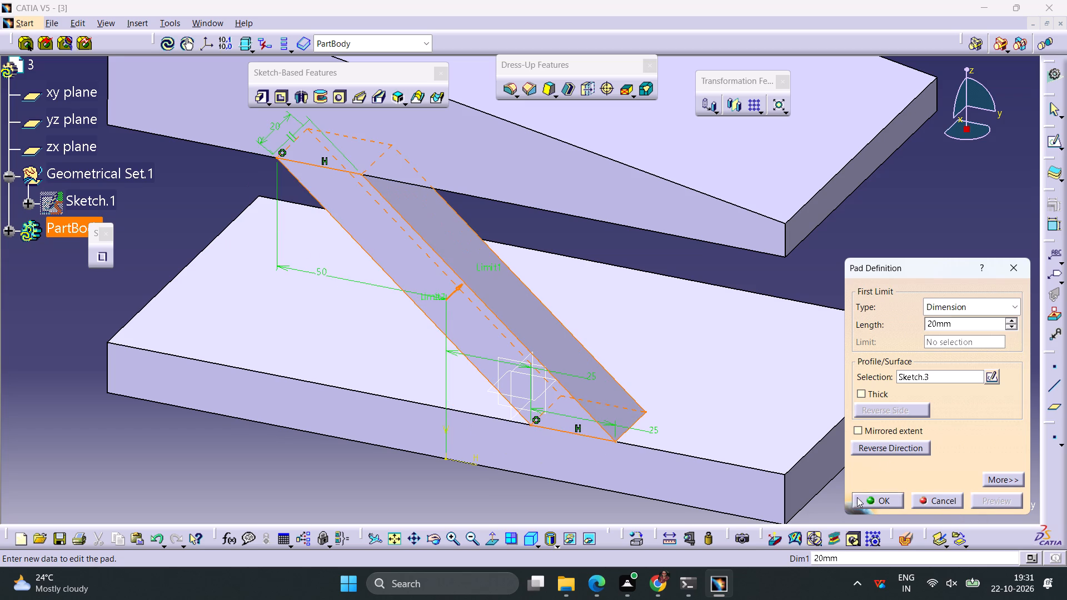
left_click(865, 497)
left_click(929, 271)
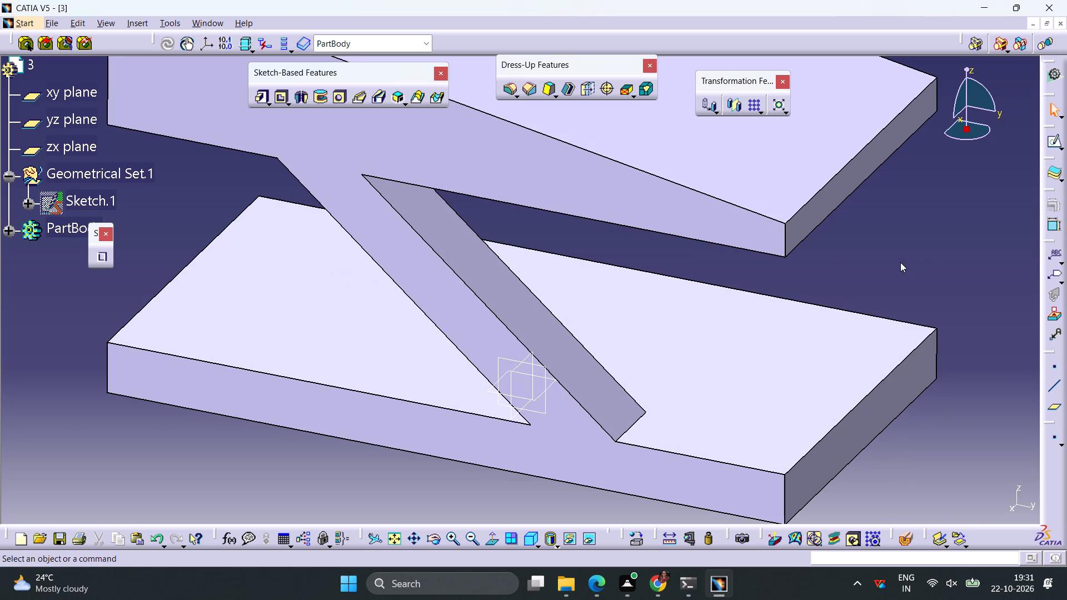
Open a sketch on the wedge's opposite side face and draw an inclined line from its bottom edge toward the lower plate, crossing the existing web.
middle_click_drag(891, 266, 889, 306, "ctrl")
middle_click_drag(887, 310, 887, 313)
right_click_drag(887, 313, 446, 332)
middle_click_drag(887, 313, 446, 332)
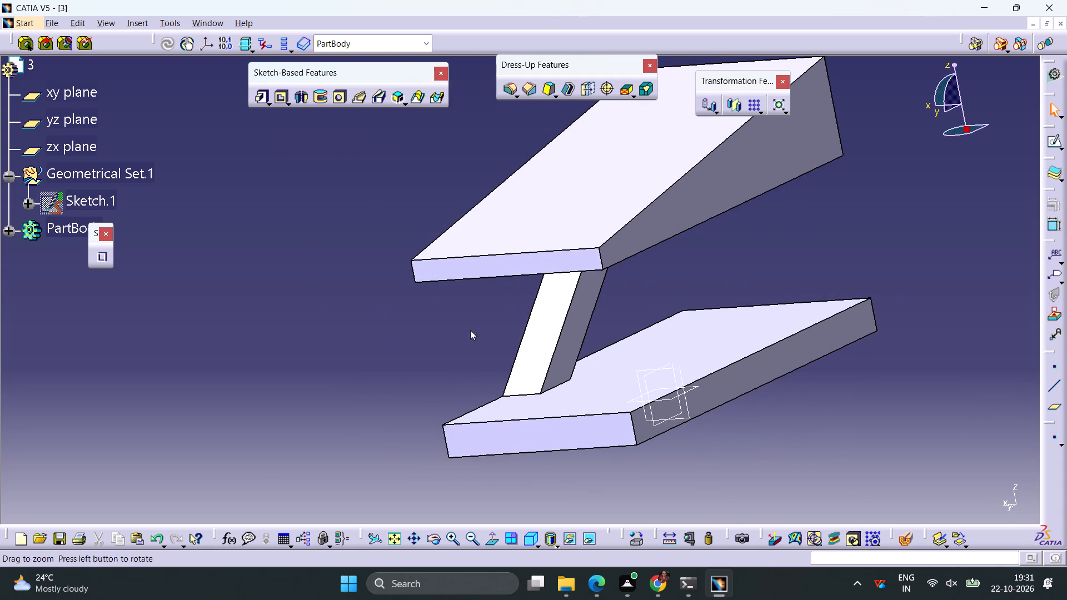
left_click(734, 181)
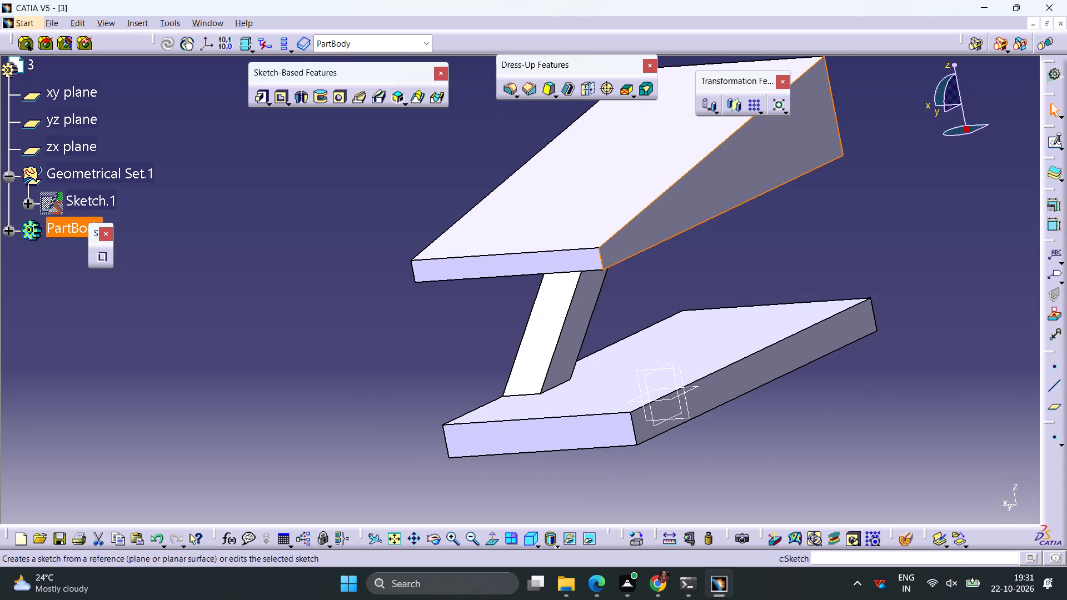
left_click(1053, 142)
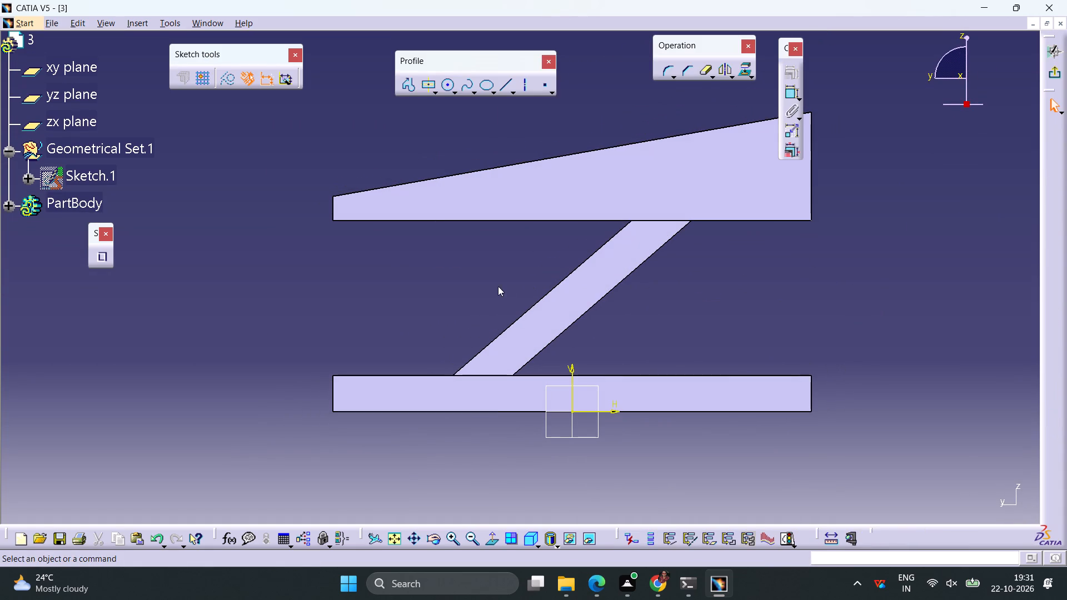
left_click(506, 90)
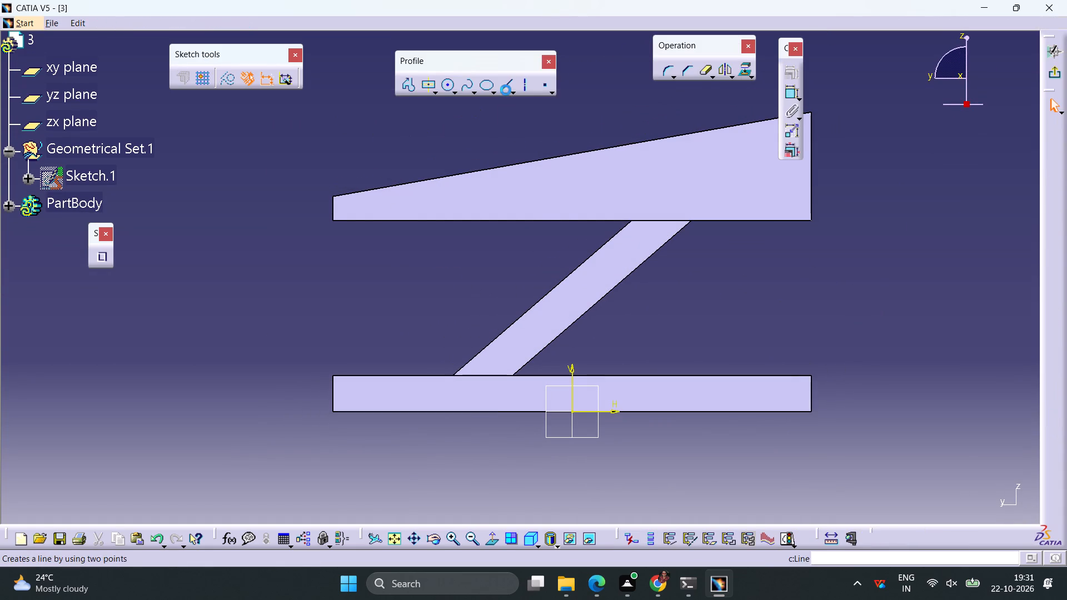
left_click(470, 220)
left_click(649, 364)
left_click(692, 371)
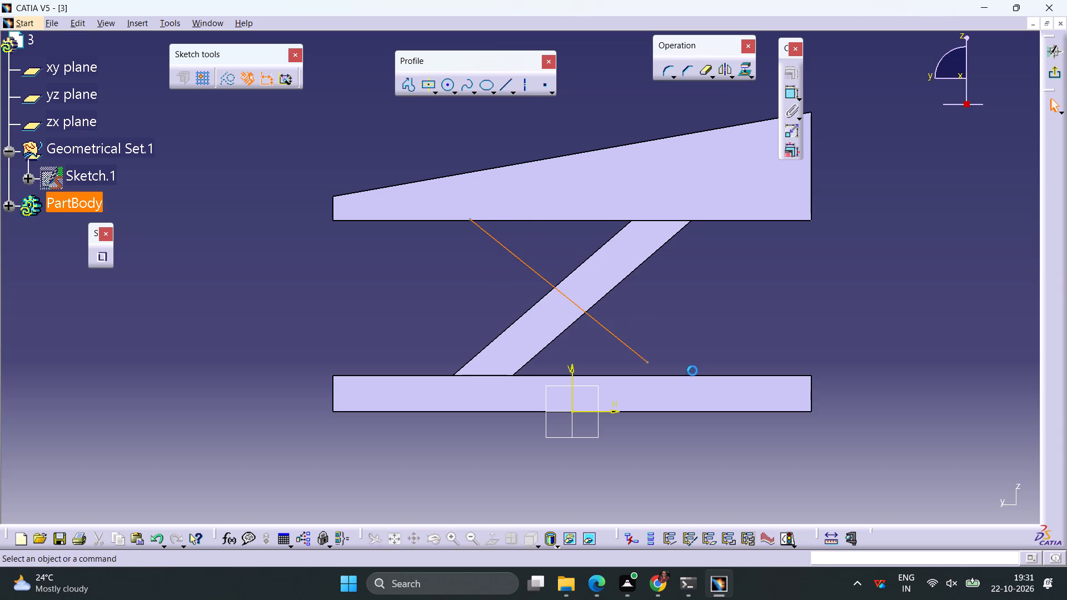
Constrain the new line's lower endpoint coincident with the lower plate's top edge.
left_click(649, 362)
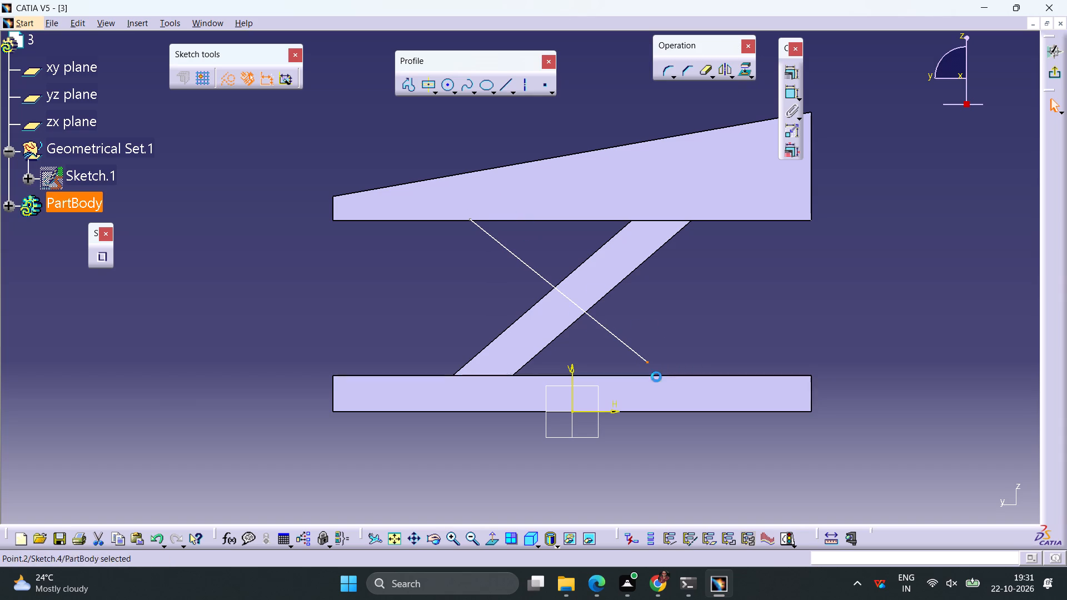
left_click(656, 377, "ctrl")
left_click(786, 76)
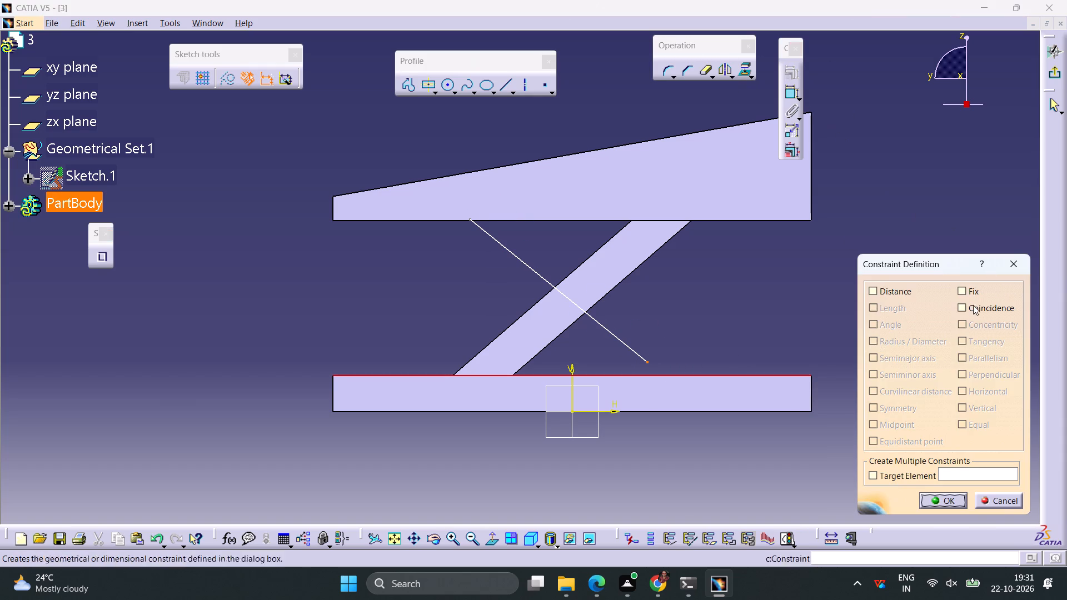
left_click(973, 309)
left_click(953, 506)
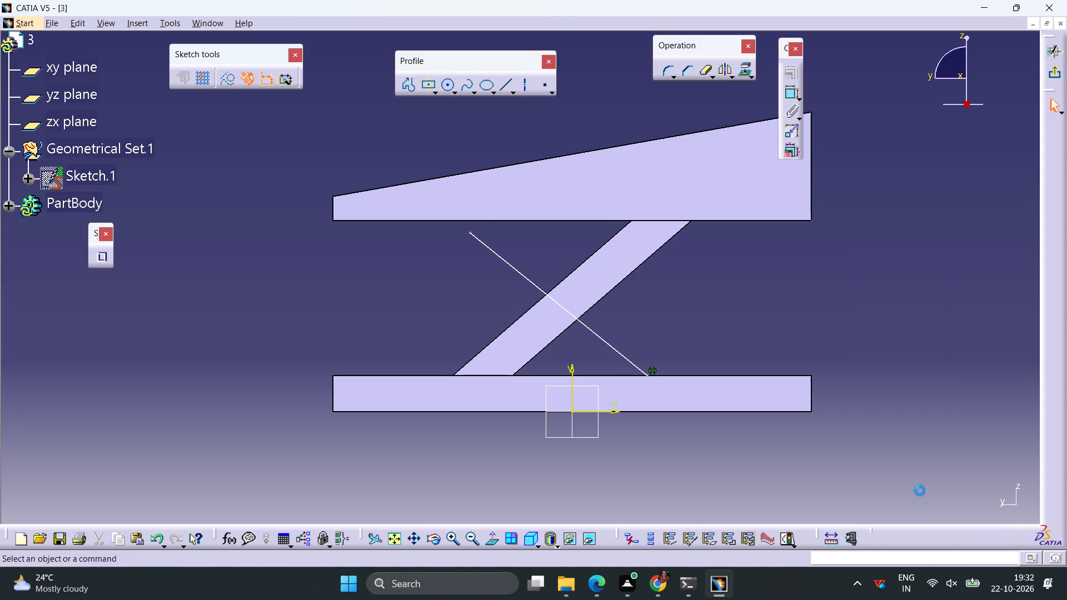
Constrain the new line's upper endpoint coincident with the upper wedge's bottom edge.
left_click(466, 234)
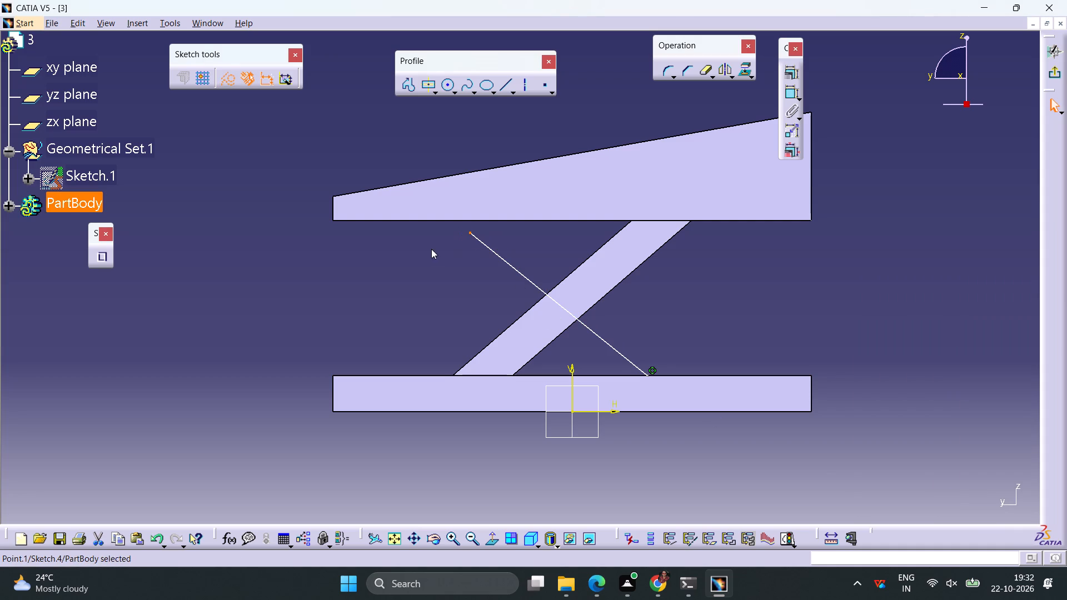
left_click(416, 222, "ctrl")
left_click(790, 72)
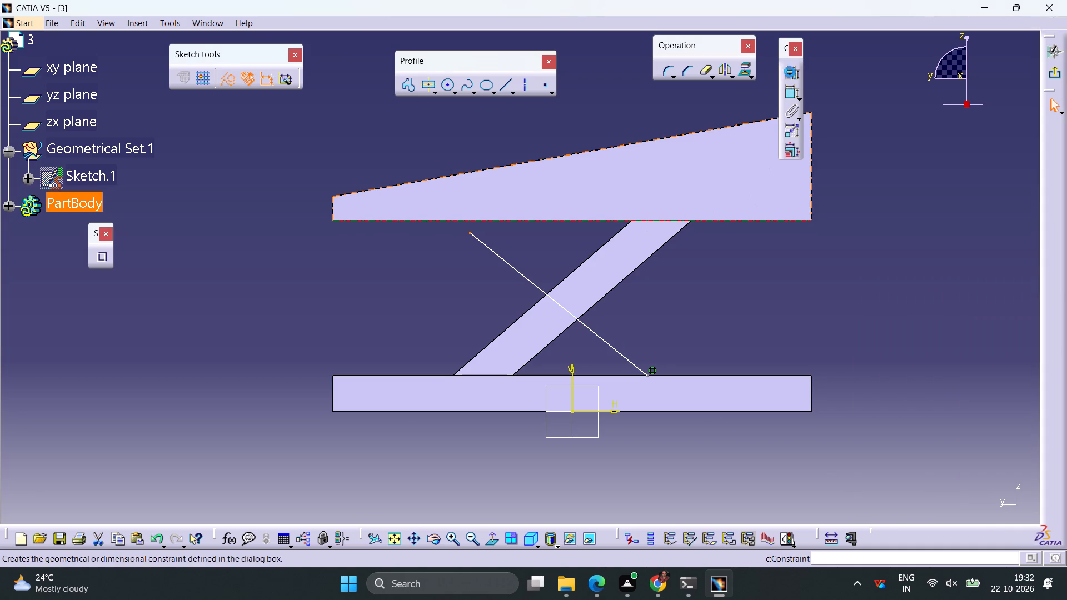
left_click(975, 310)
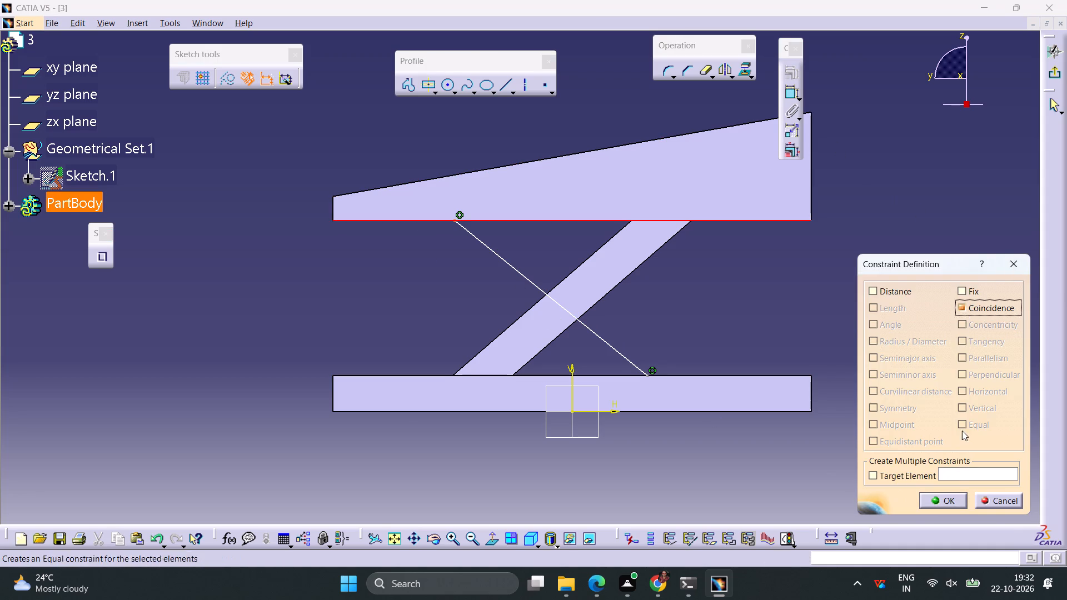
left_click(945, 501)
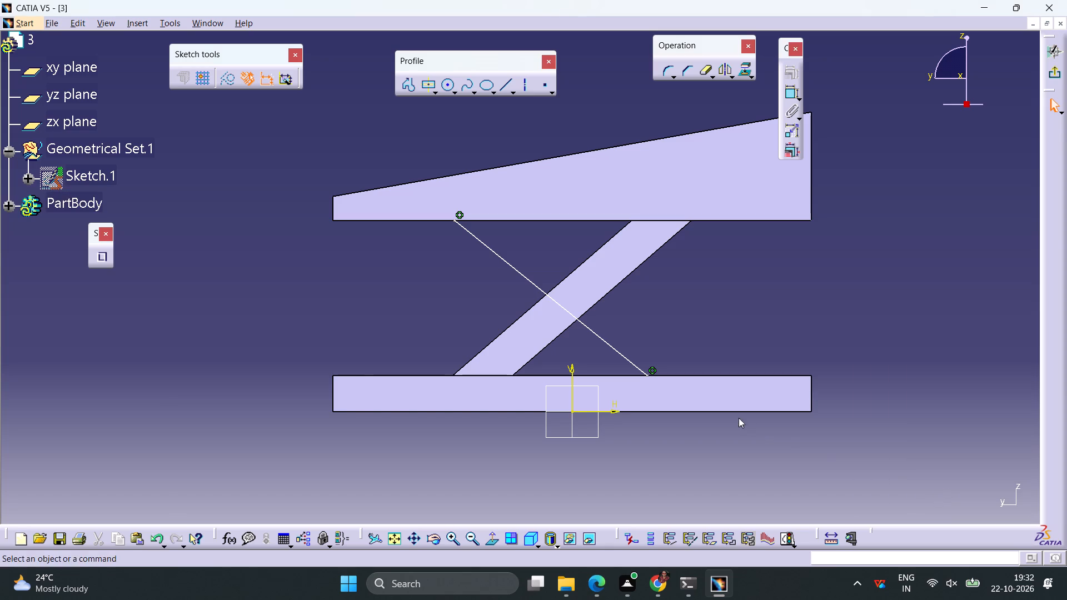
Dimension the new line's lower endpoint 25 mm from the sketch's vertical axis.
left_click(646, 376)
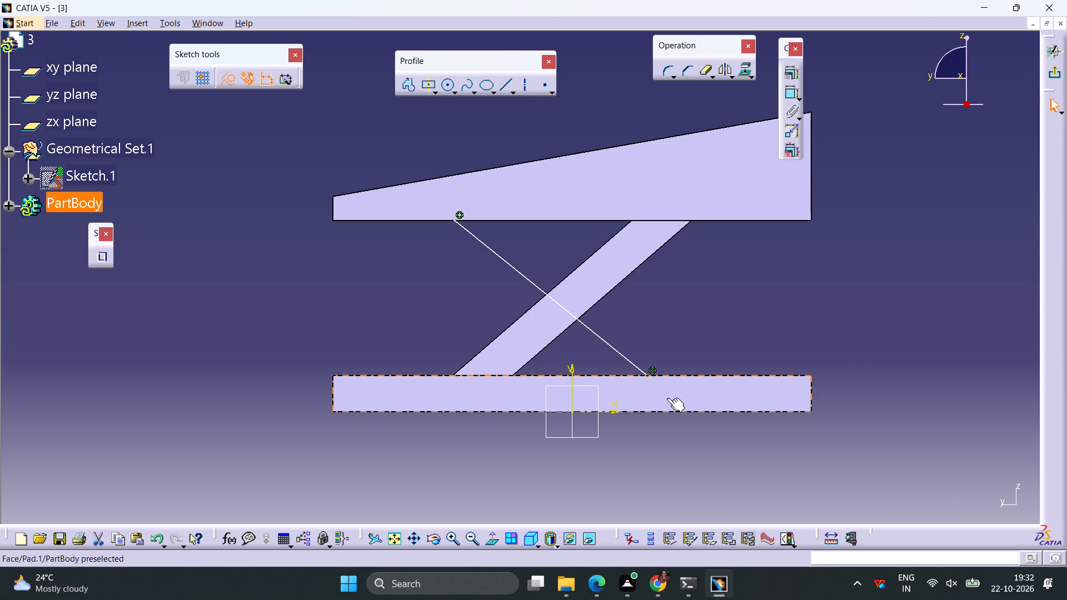
left_click(571, 366, "ctrl")
left_click(790, 91)
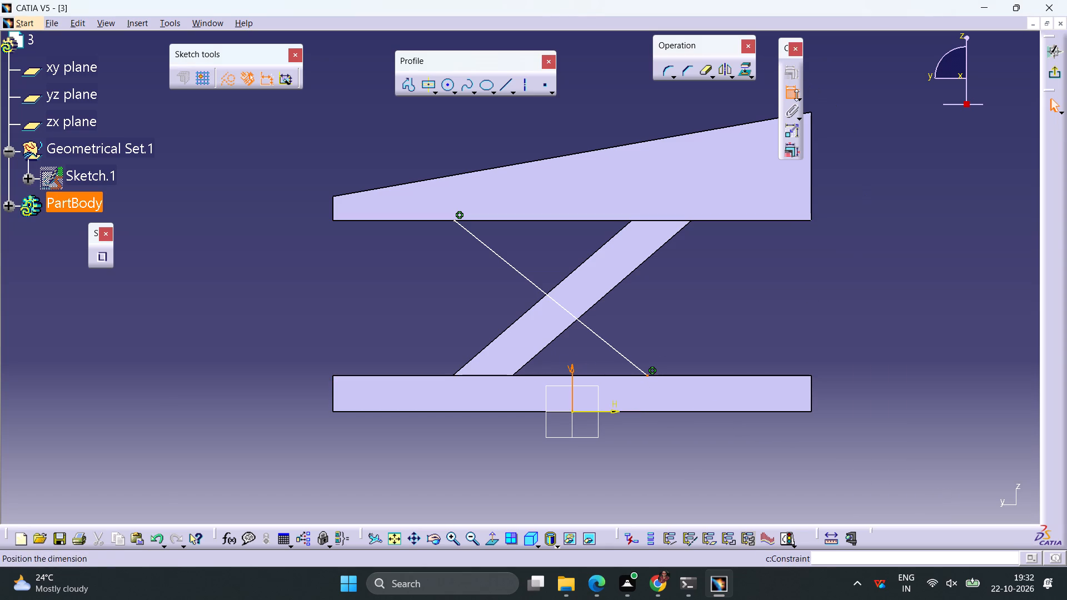
left_click(668, 462)
double_click(670, 457)
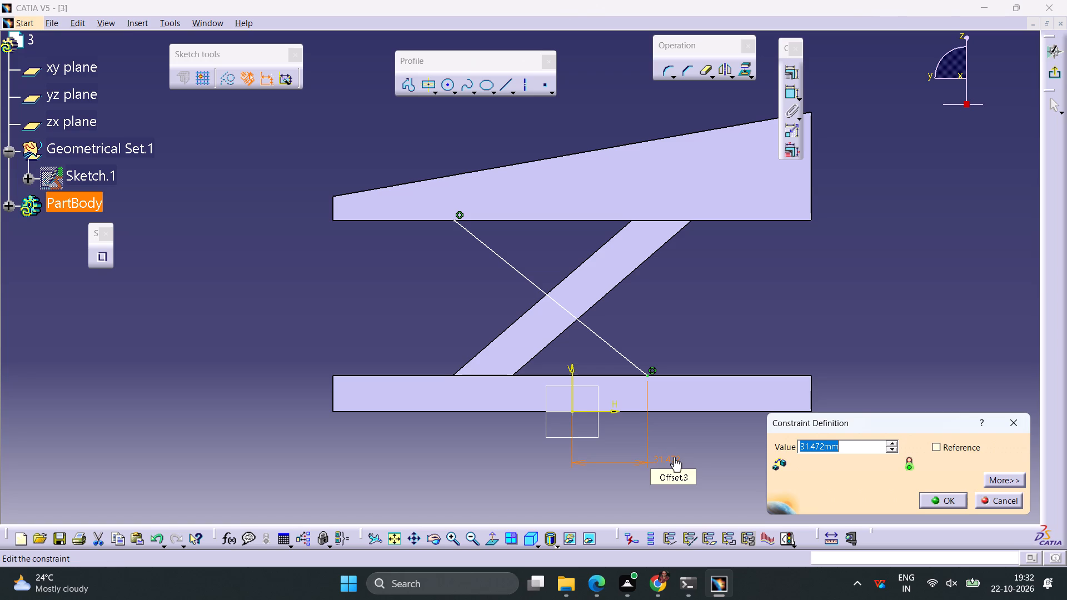
type("25")
key("Return")
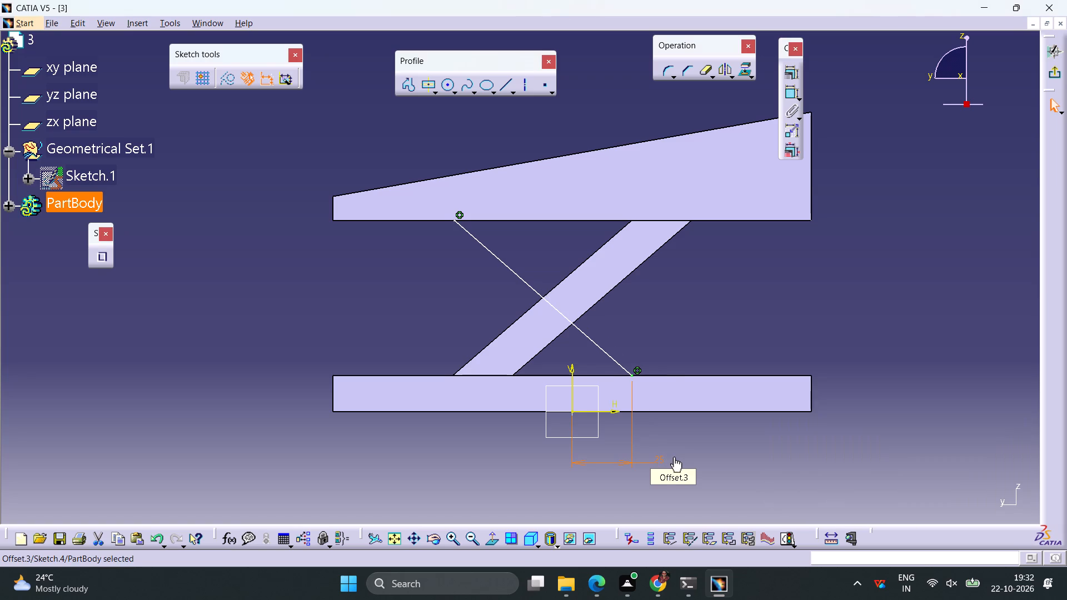
Dimension the new line's upper endpoint 50 mm from the sketch's vertical axis.
left_click(453, 219)
left_click(571, 370, "ctrl")
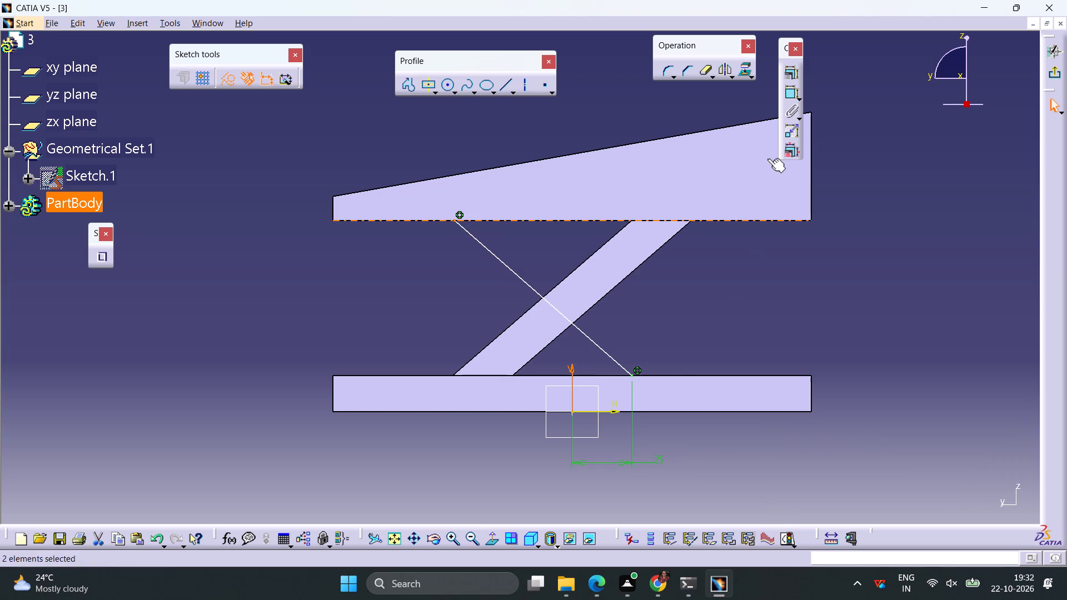
left_click(787, 92)
left_click(420, 271)
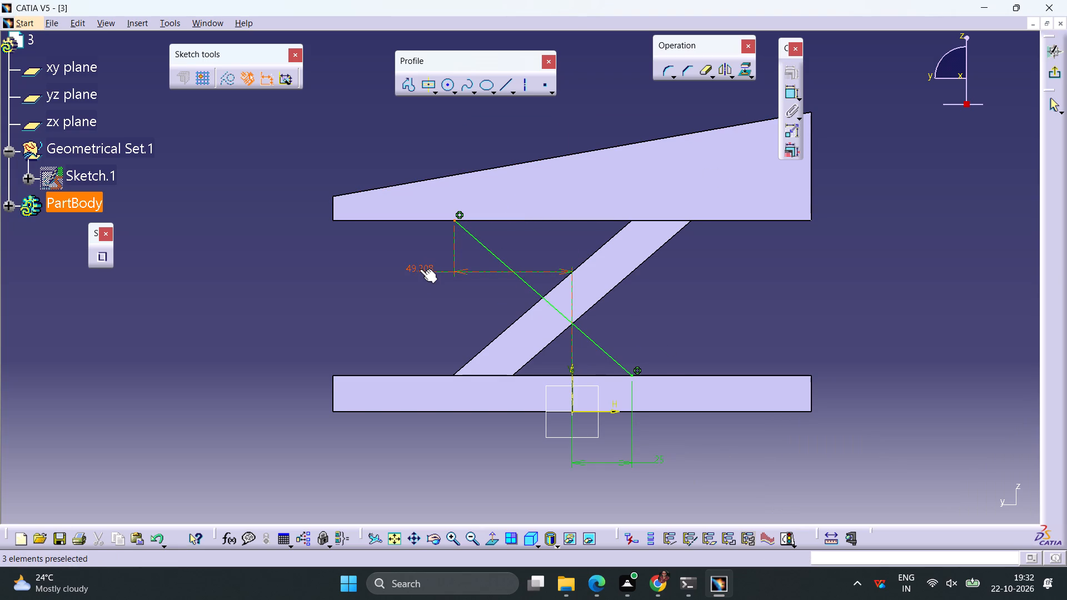
double_click(420, 269)
type("50")
key("Return")
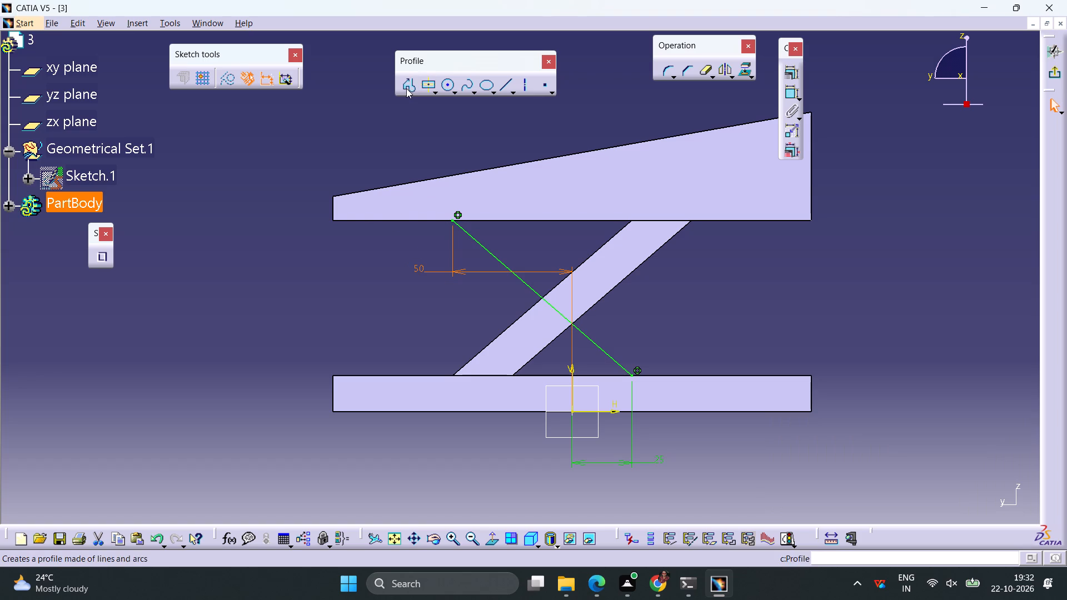
Close the web outline with three profile lines, placing a parallel inclined line about 21 mm along the wedge and plate edges.
left_click(406, 88)
middle_click_drag(460, 234, 452, 204, "ctrl")
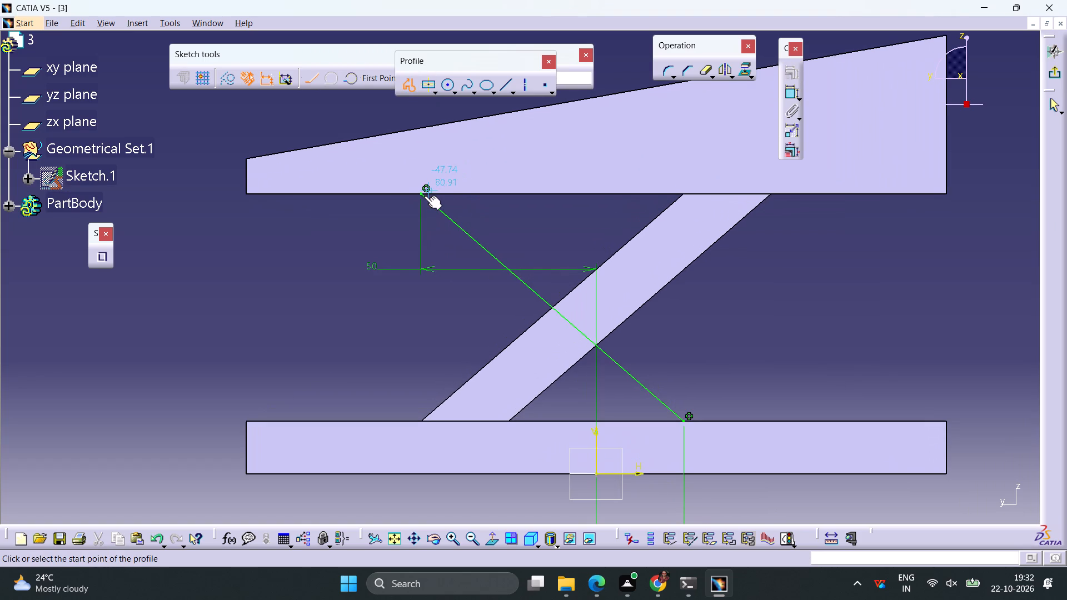
left_click(422, 194)
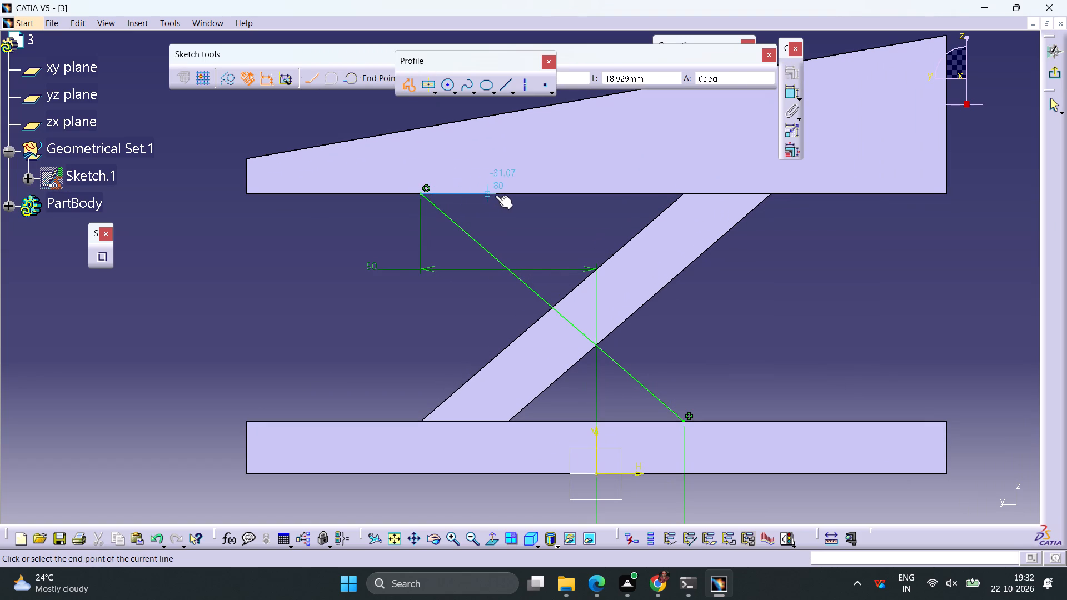
left_click(495, 195)
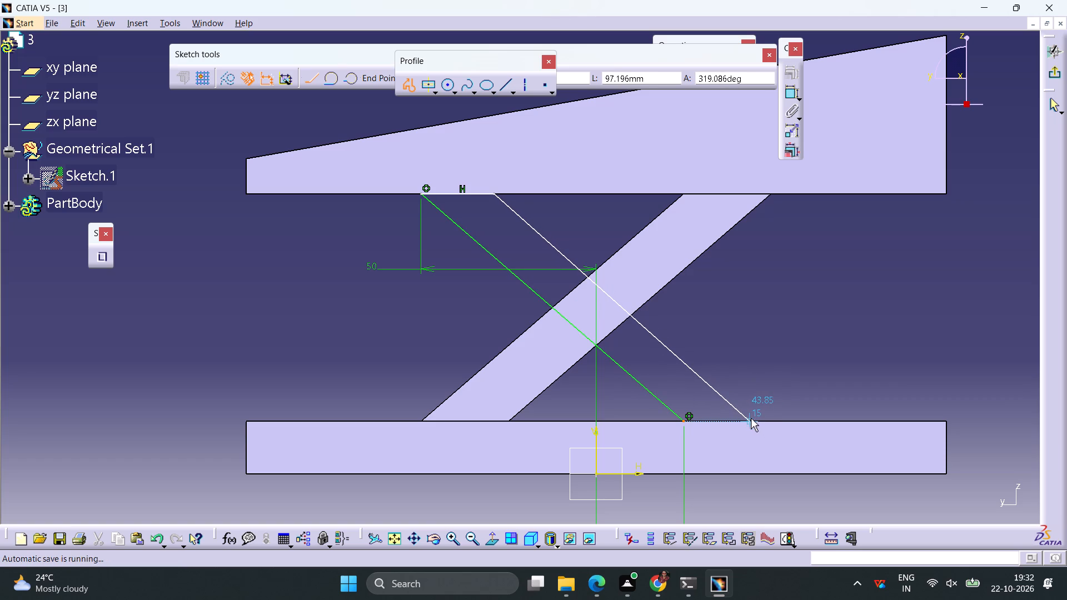
left_click(757, 422)
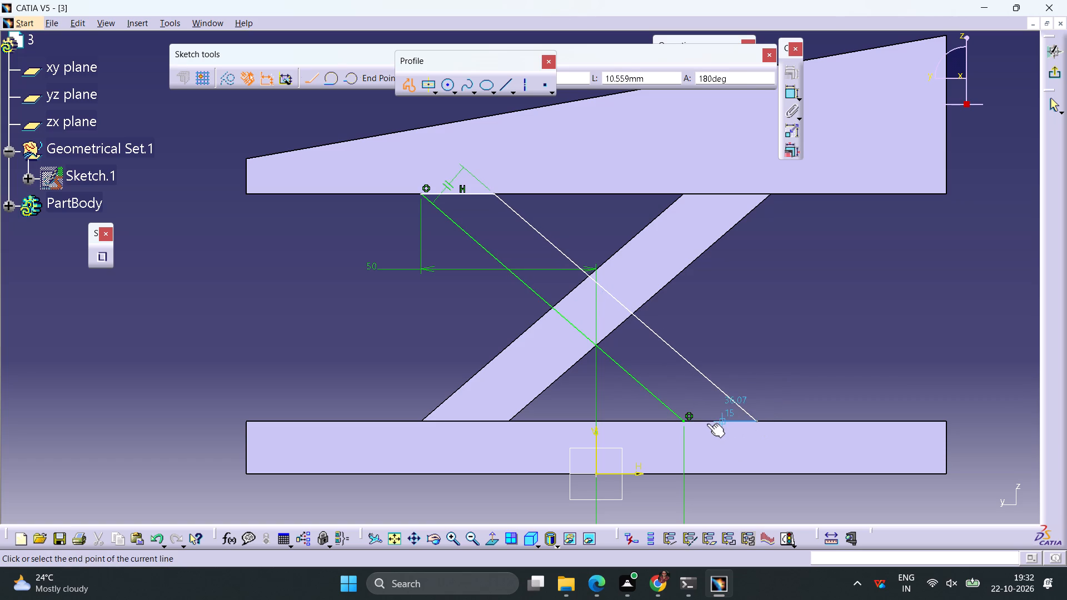
left_click(688, 423)
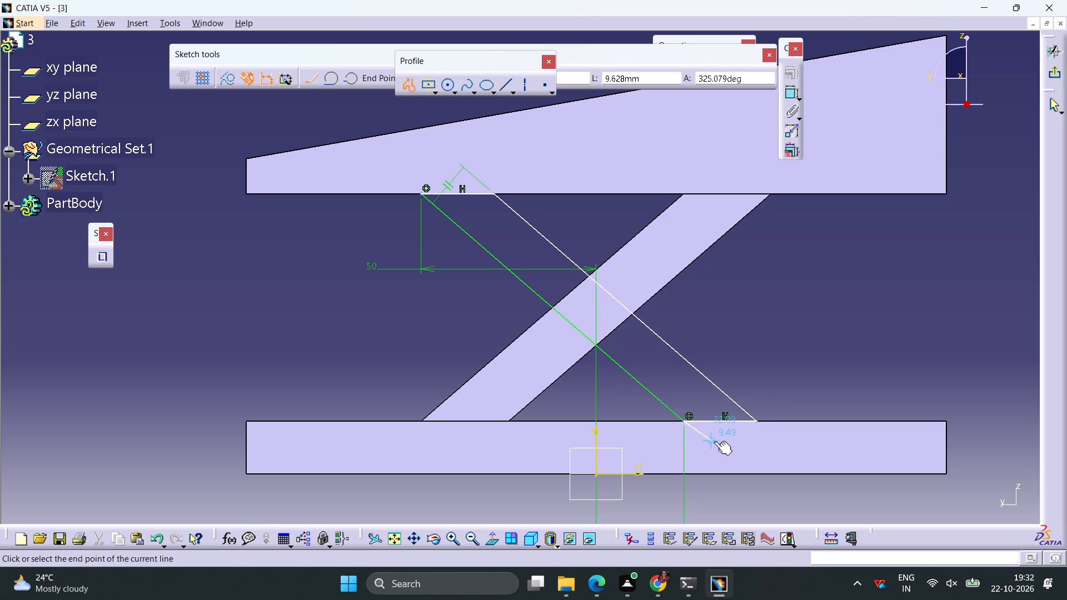
key("Escape")
left_click(772, 352)
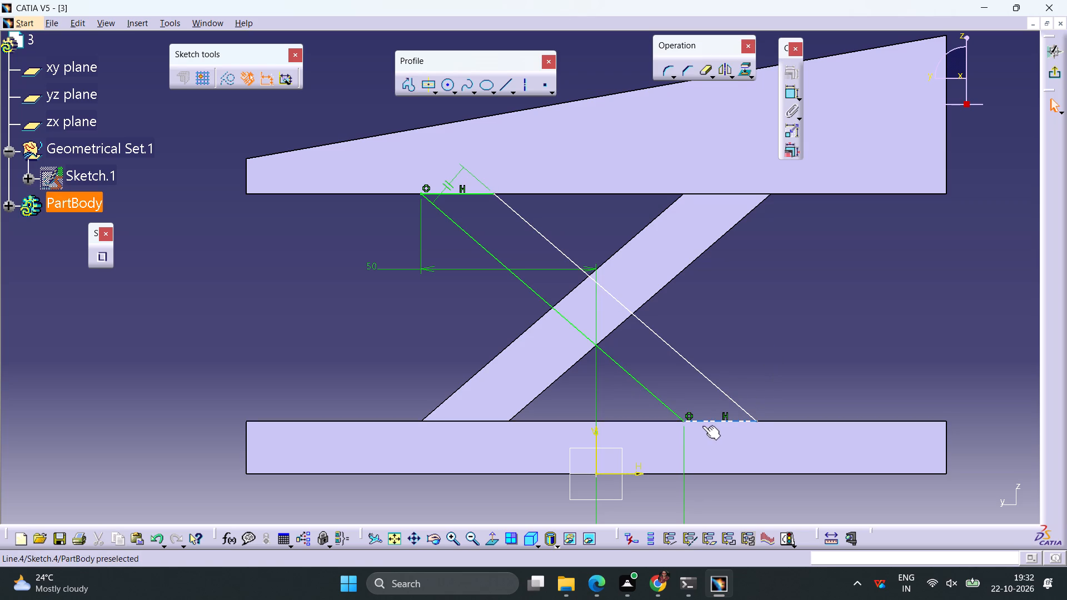
Dimension the outline's short lower line on the plate's top edge to 25 mm.
middle_click_drag(703, 417, 706, 364, "ctrl")
middle_click_drag(744, 420, 567, 237)
middle_click_drag(689, 404, 674, 333, "ctrl")
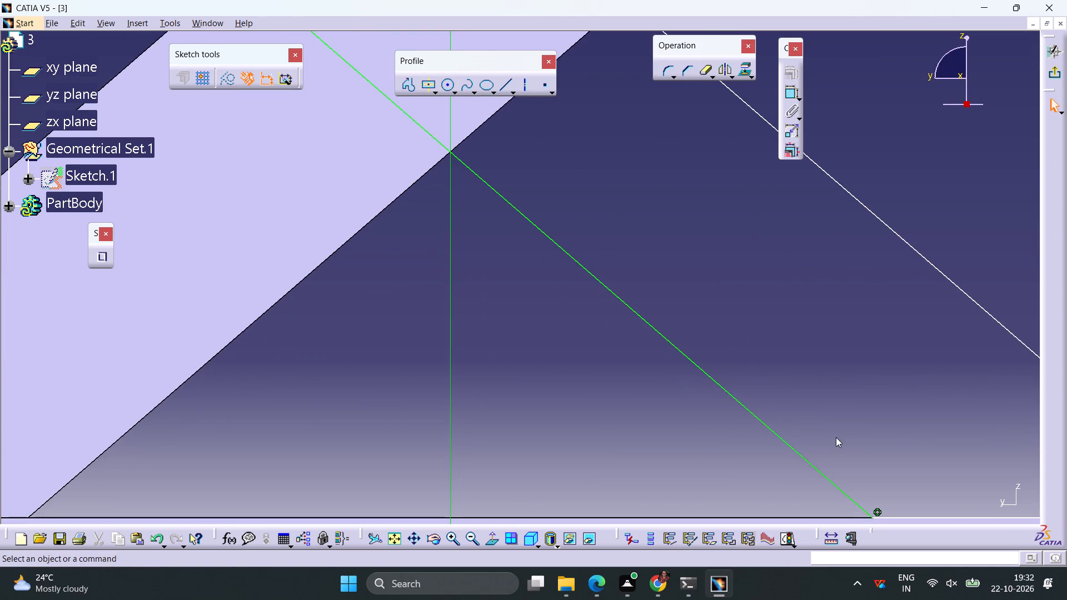
middle_click_drag(841, 429, 747, 333)
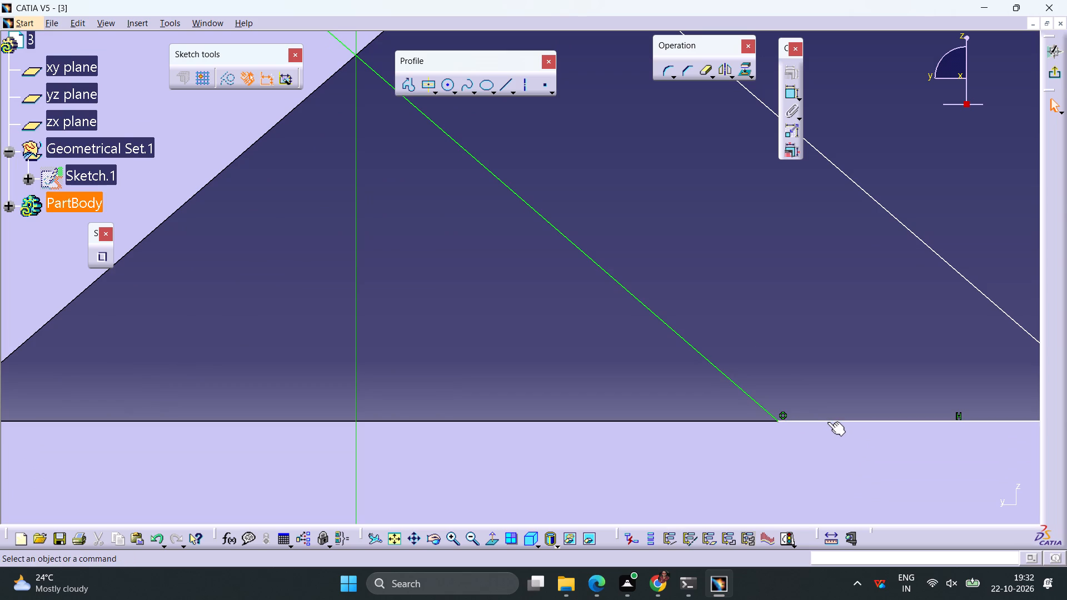
left_click(829, 421)
left_click(790, 96)
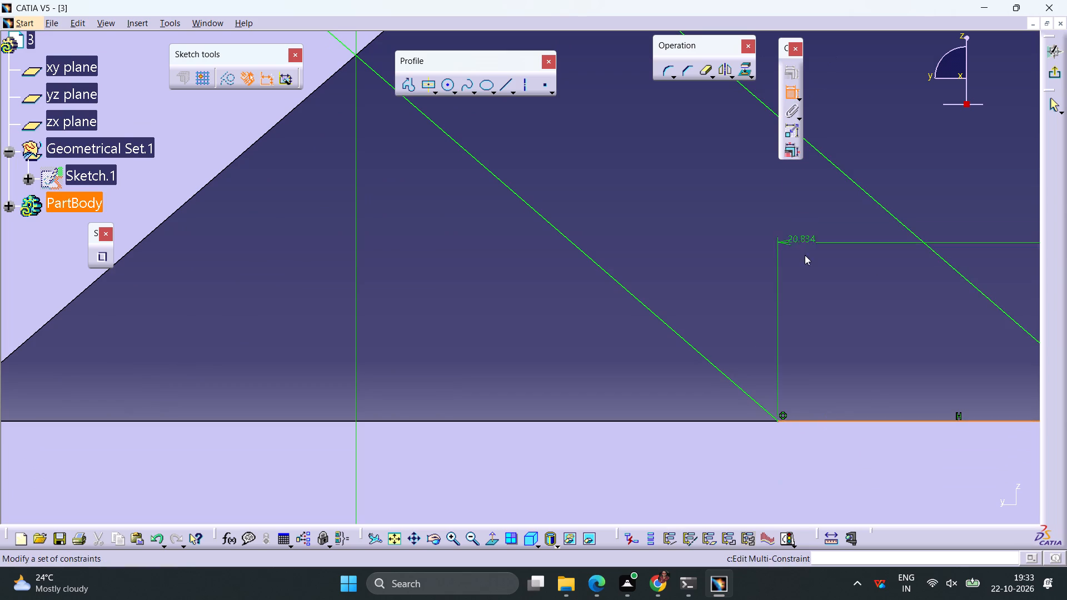
left_click(823, 311)
double_click(824, 303)
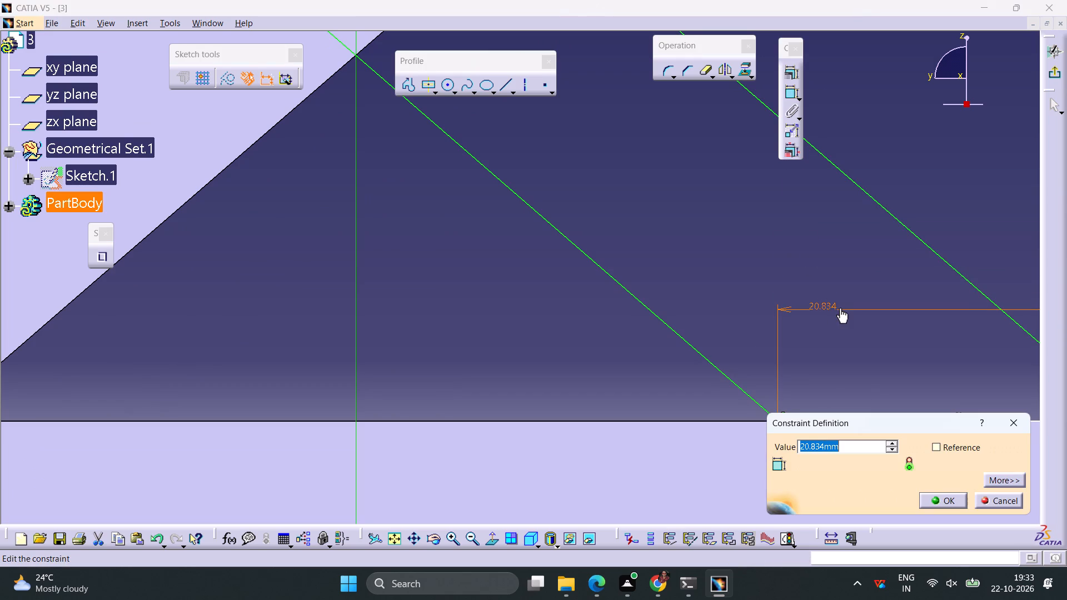
type("25")
key("Return")
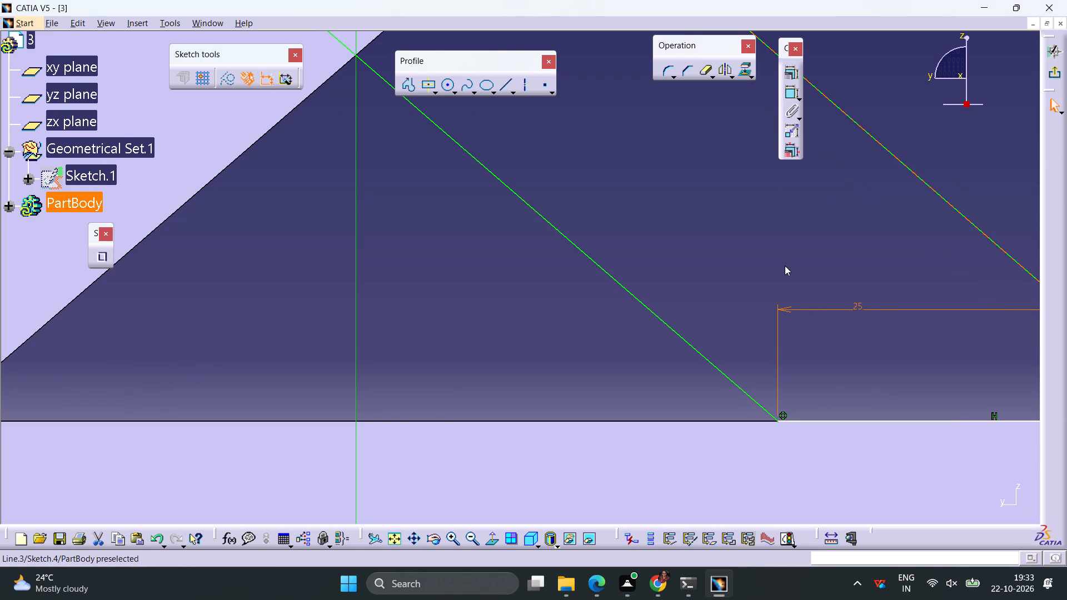
middle_click_drag(785, 267, 783, 340, "ctrl")
left_click(845, 268)
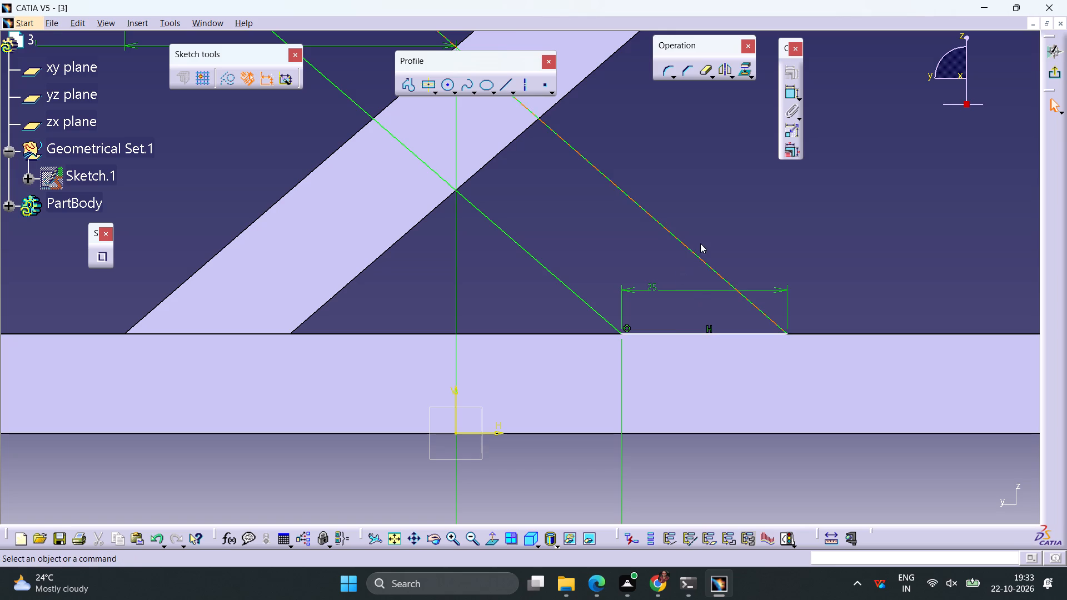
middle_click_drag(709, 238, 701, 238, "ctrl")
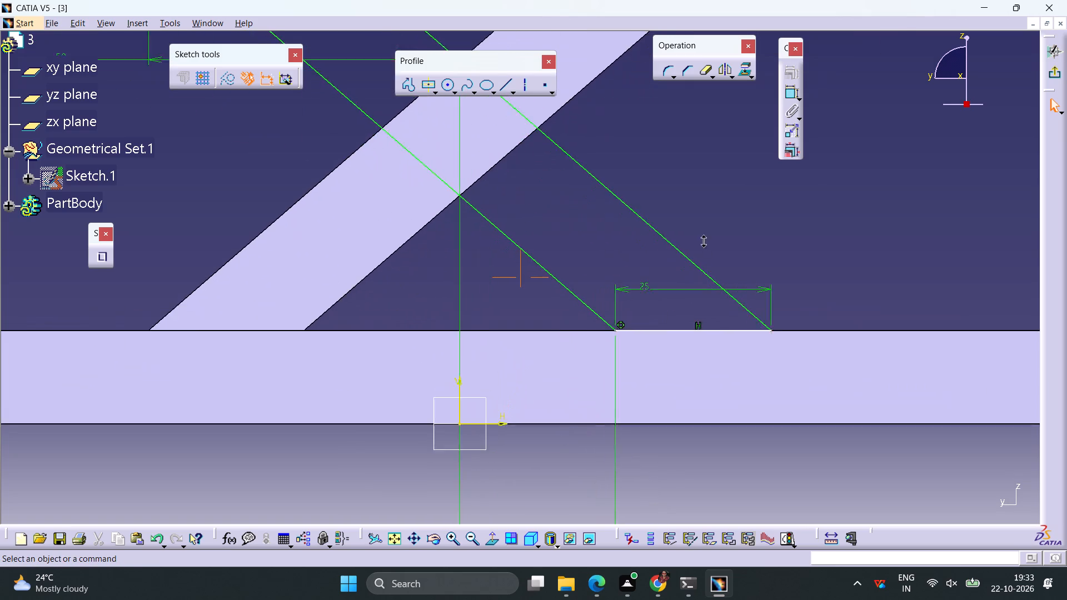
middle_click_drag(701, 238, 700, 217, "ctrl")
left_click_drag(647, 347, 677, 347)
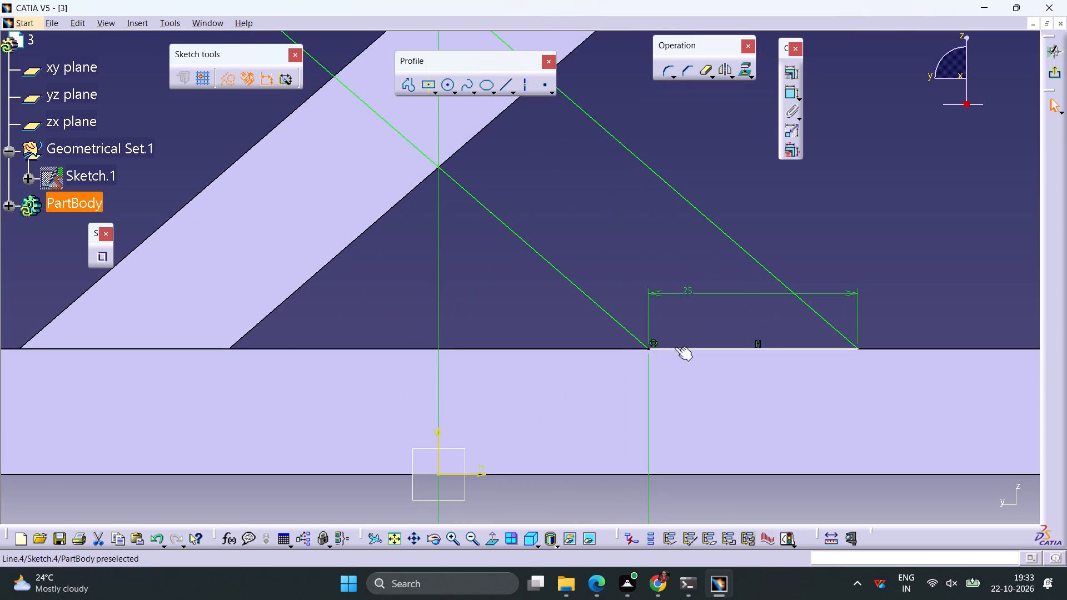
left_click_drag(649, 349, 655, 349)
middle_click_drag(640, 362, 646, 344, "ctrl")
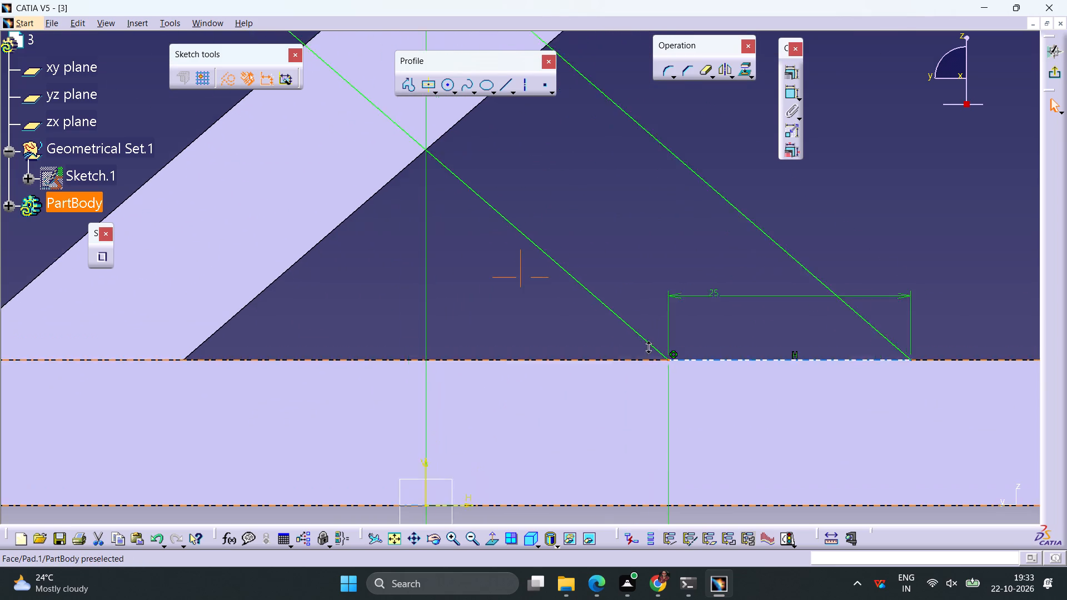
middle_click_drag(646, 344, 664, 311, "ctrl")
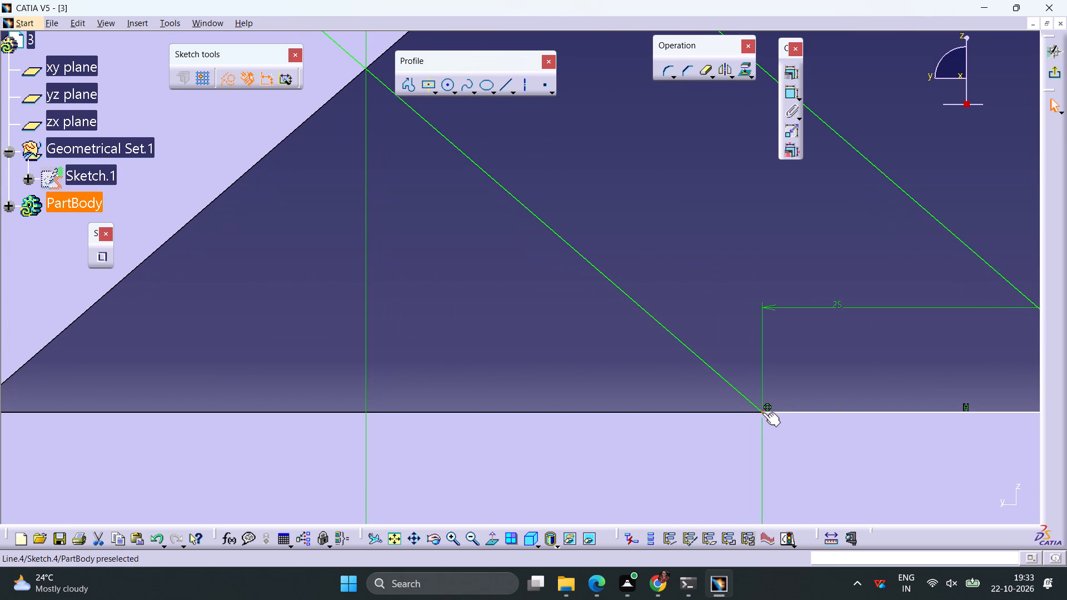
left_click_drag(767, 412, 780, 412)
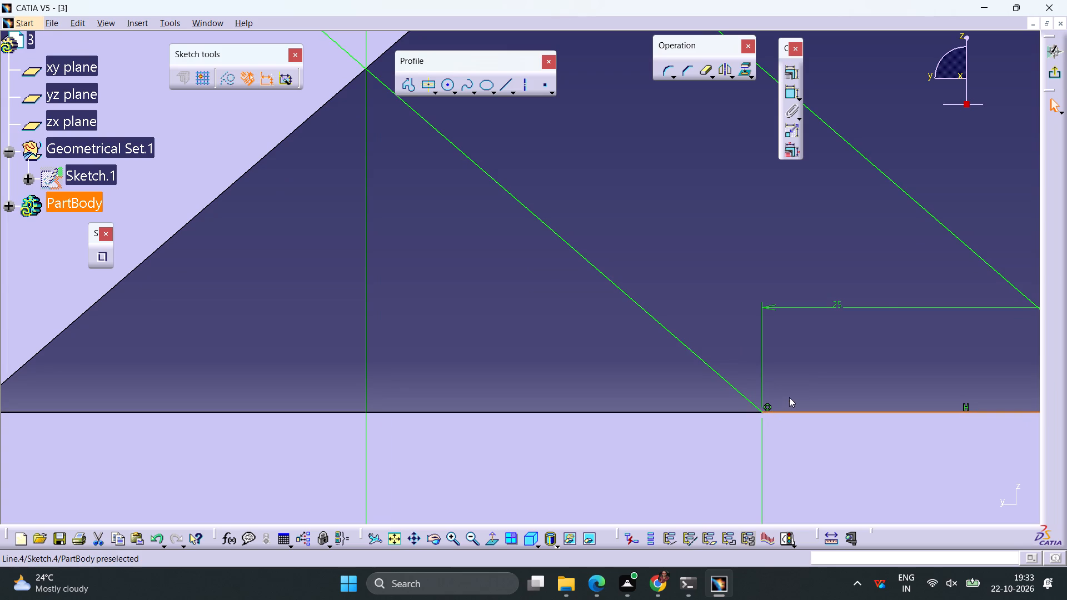
Exit the sketch and pad the web profile 20 mm with the direction reversed, inward between wedge and plate.
left_click(1056, 76)
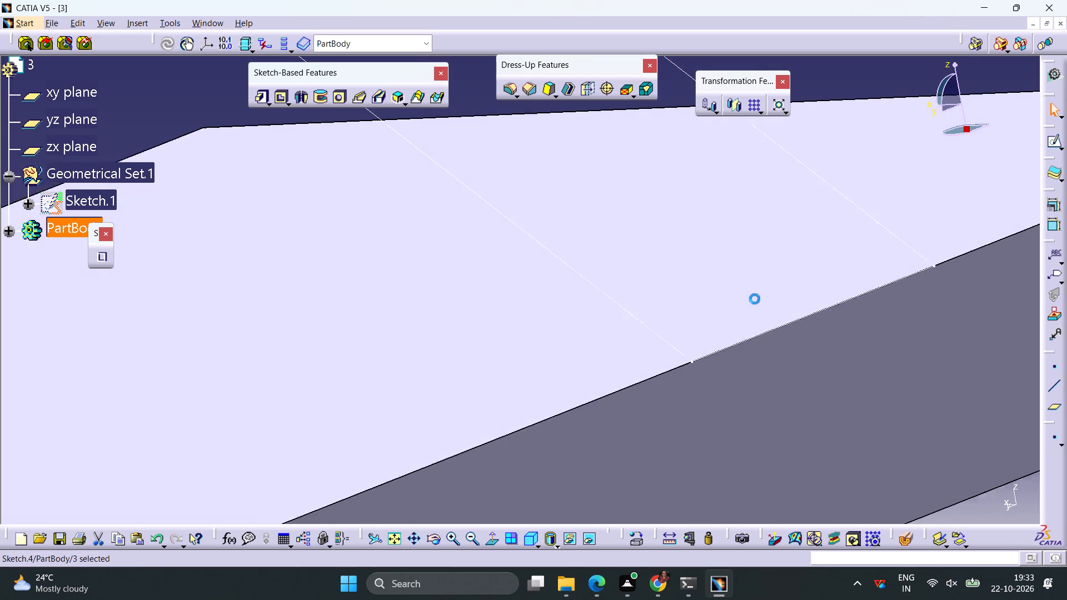
middle_click_drag(693, 358, 687, 452, "ctrl")
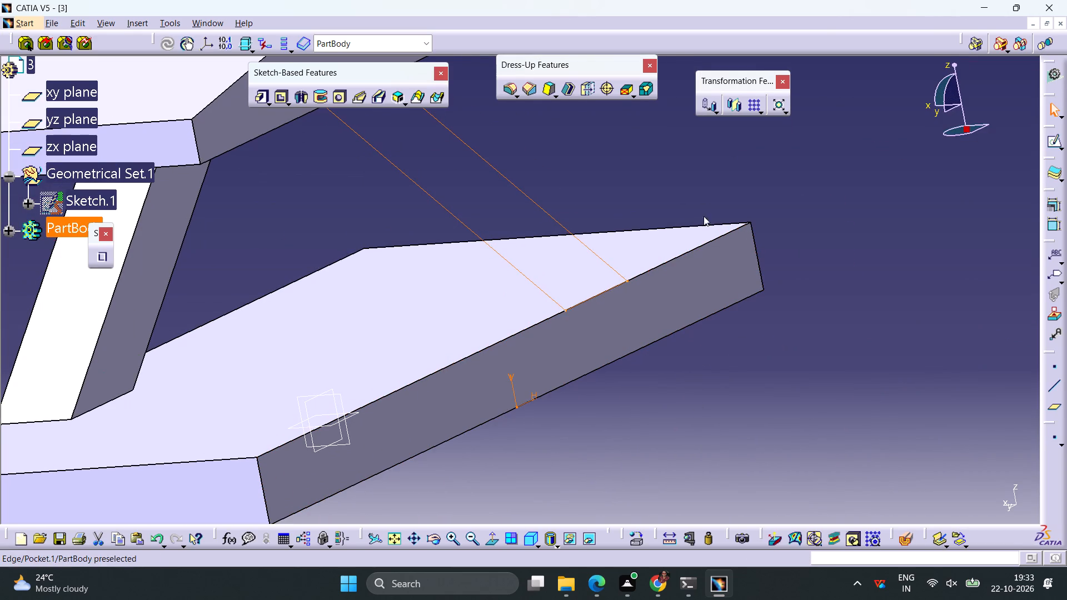
middle_click_drag(715, 208, 716, 264, "ctrl")
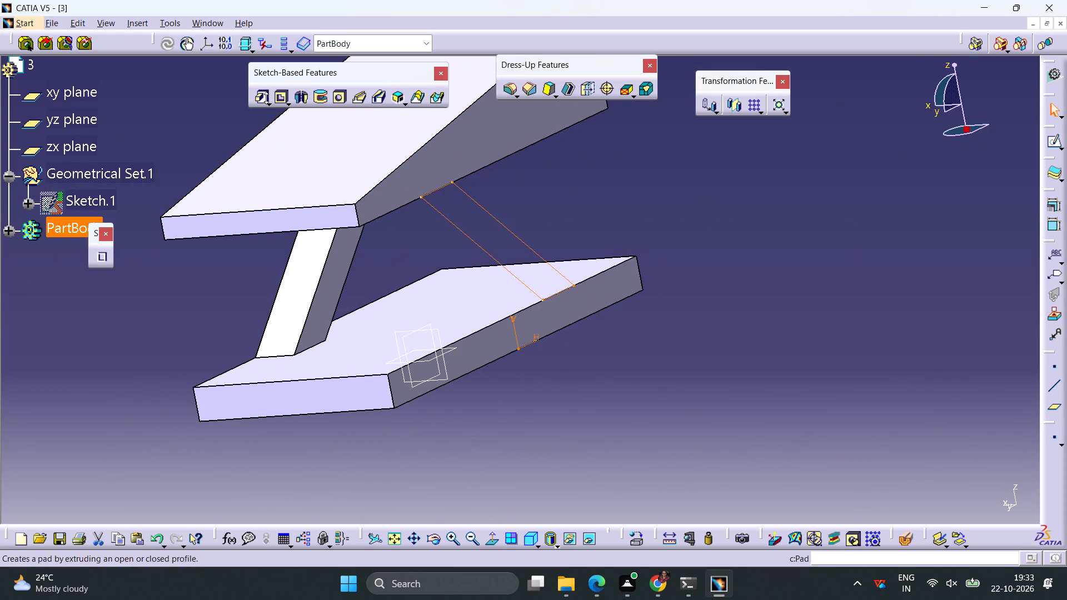
left_click(262, 100)
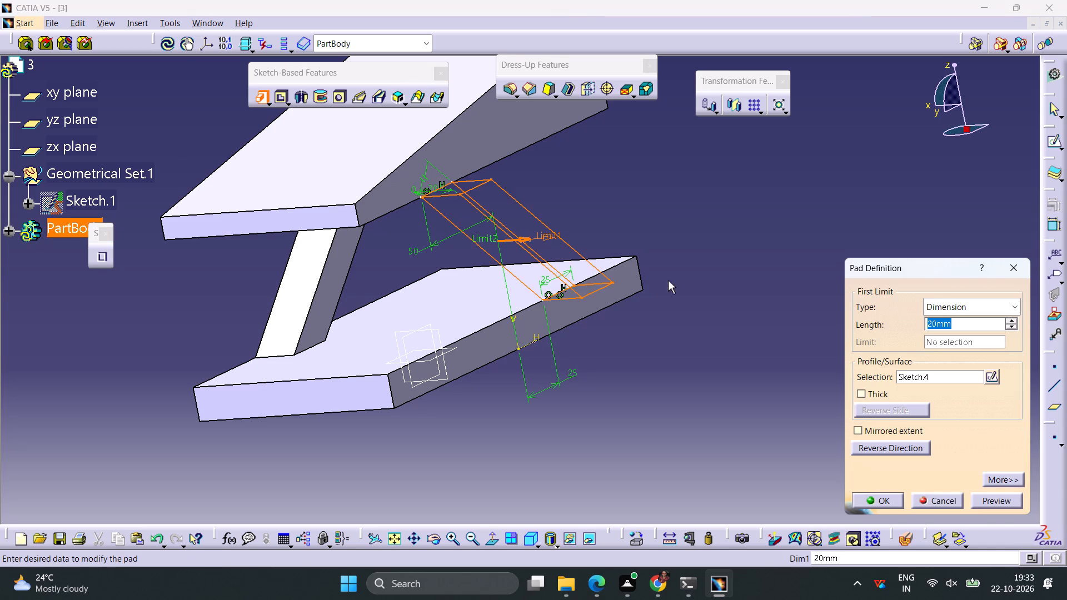
left_click(891, 449)
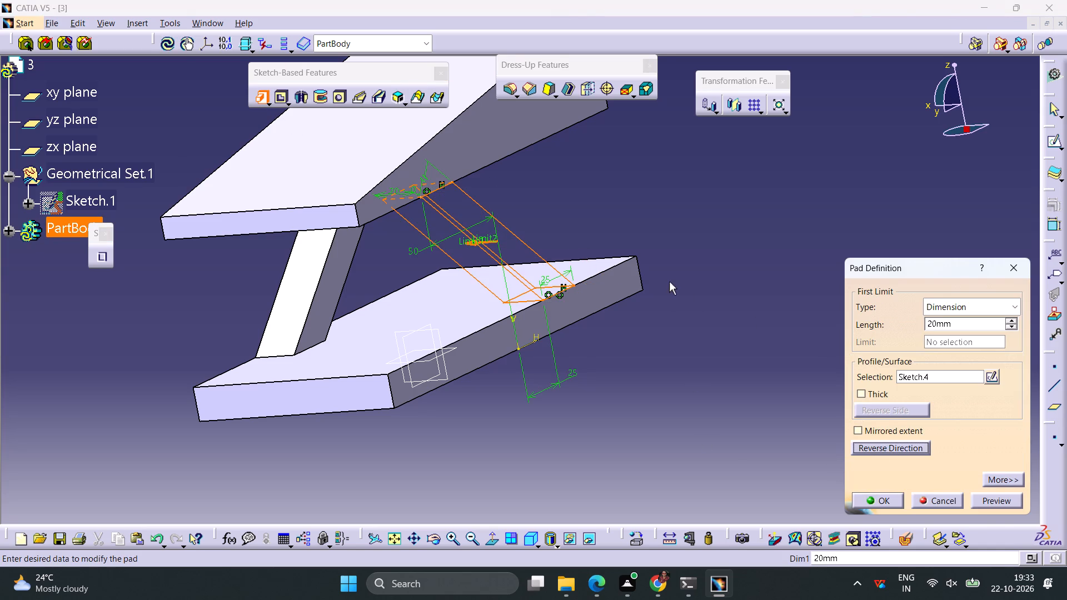
middle_click_drag(669, 284, 677, 315, "ctrl")
middle_click_drag(697, 306, 426, 374)
right_click_drag(632, 326, 426, 374)
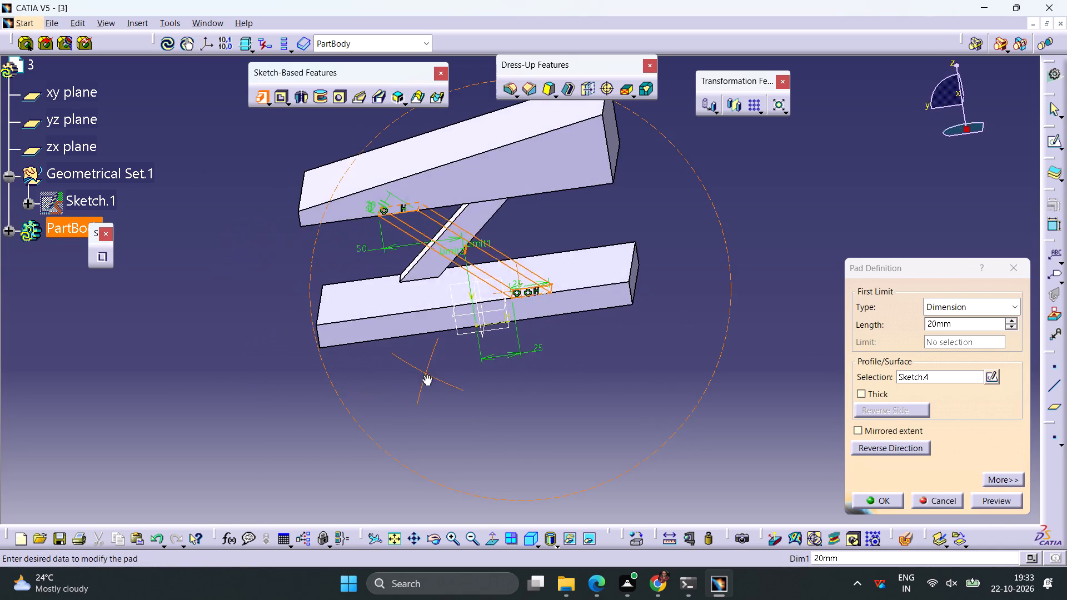
right_click_drag(426, 374, 435, 387)
middle_click_drag(426, 374, 435, 387)
left_click(882, 502)
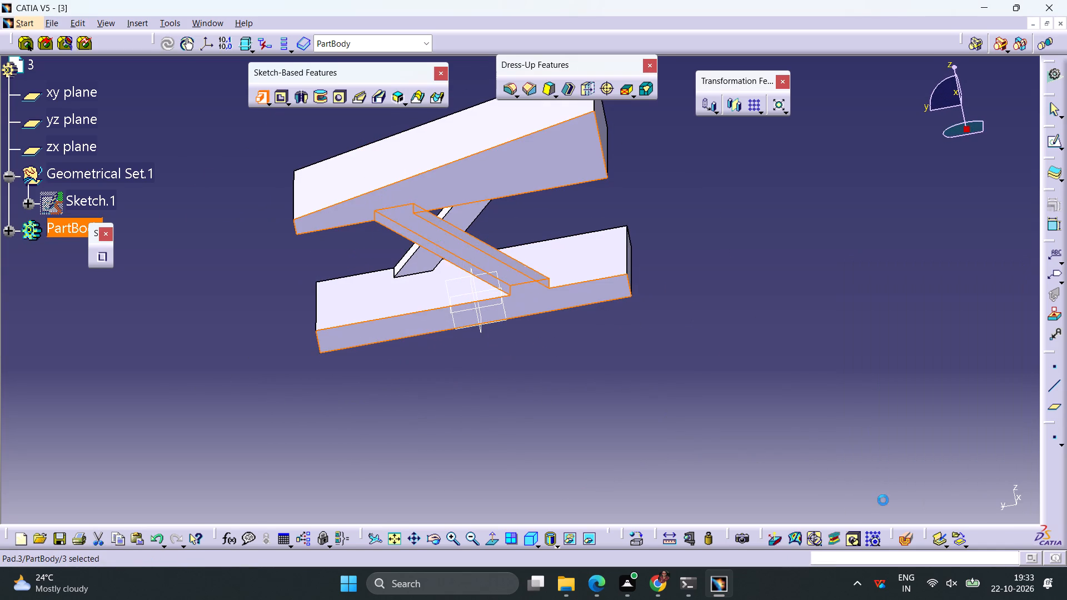
left_click(732, 334)
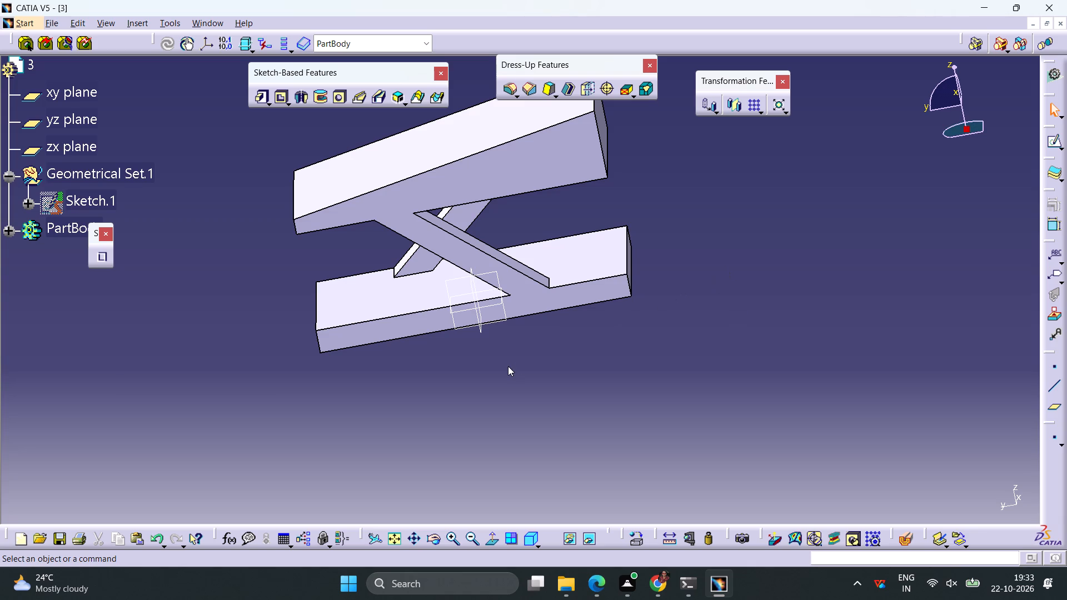
Examine the two crossing webs between the upper wedge and lower plate from several sides.
middle_click_drag(285, 339, 353, 327)
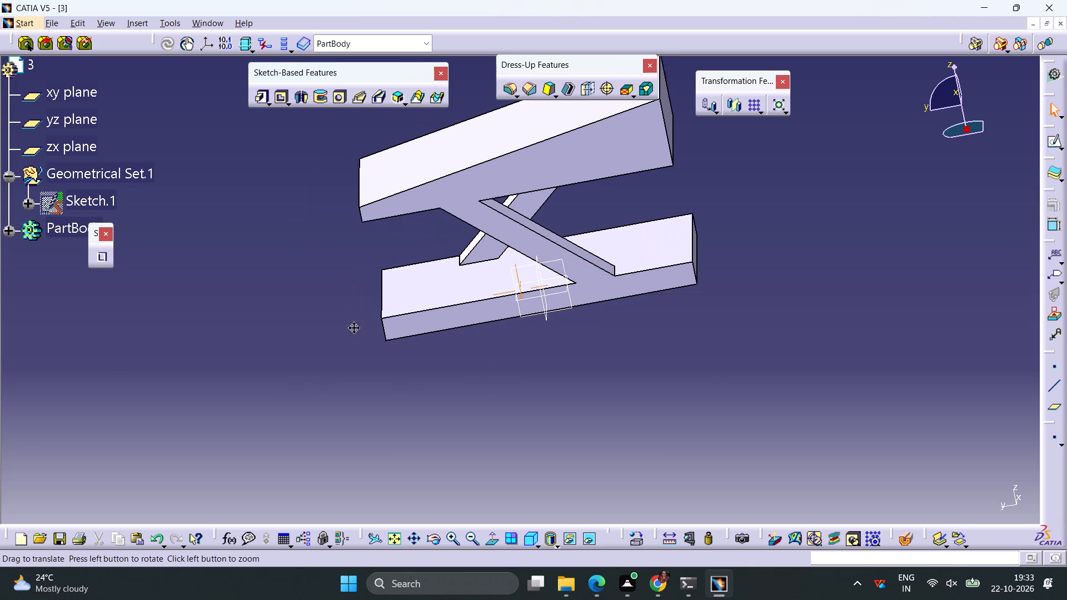
middle_click_drag(353, 327, 731, 276)
right_click_drag(353, 327, 731, 276)
middle_click_drag(338, 337, 347, 358, "ctrl")
middle_click_drag(349, 279, 359, 330)
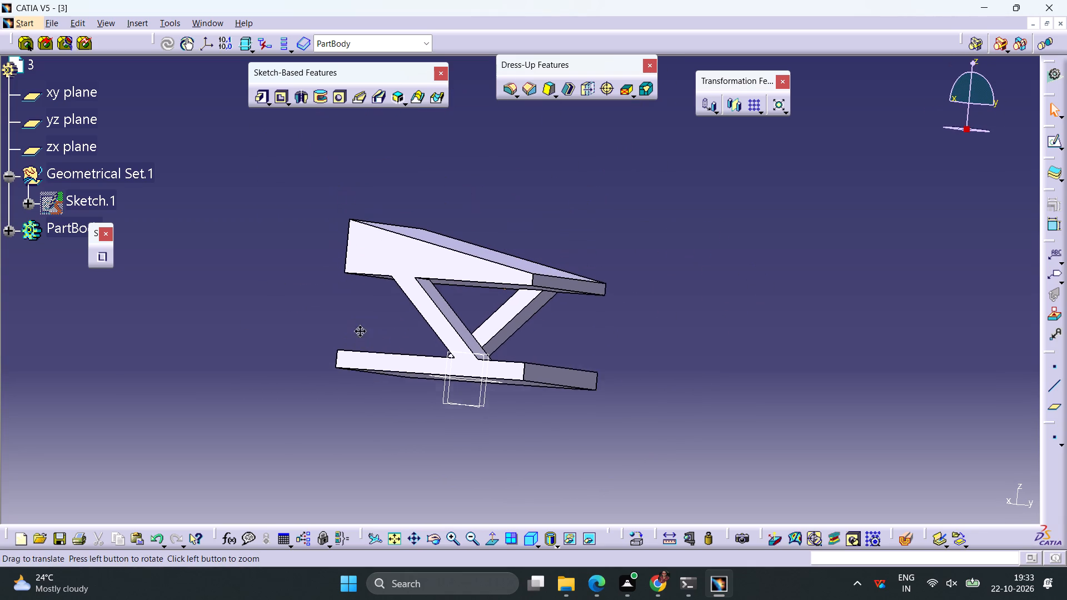
middle_click_drag(359, 330, 351, 324)
middle_click_drag(309, 301, 332, 409)
right_click_drag(309, 301, 332, 409)
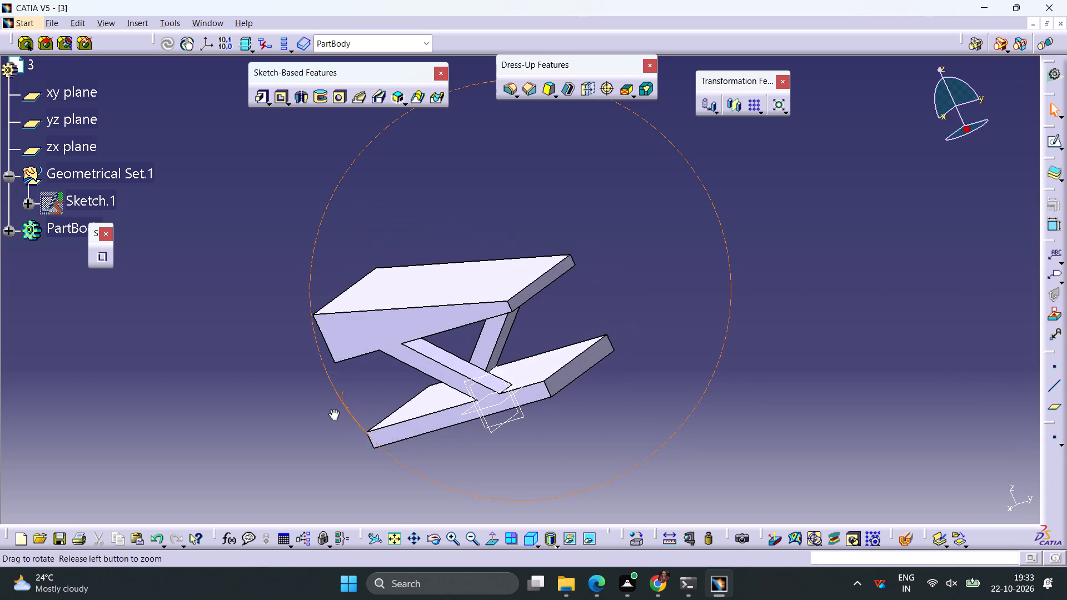
right_click_drag(332, 409, 331, 417)
middle_click_drag(332, 409, 331, 417)
middle_click_drag(676, 249, 724, 248)
right_click_drag(676, 249, 724, 248)
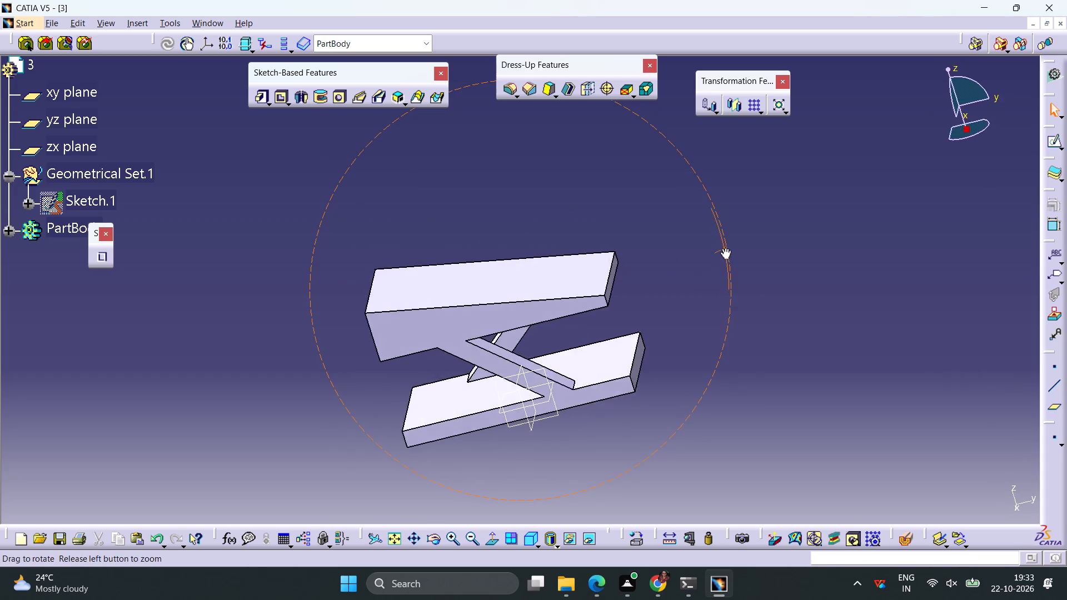
right_click_drag(724, 248, 718, 261)
middle_click_drag(724, 248, 719, 262)
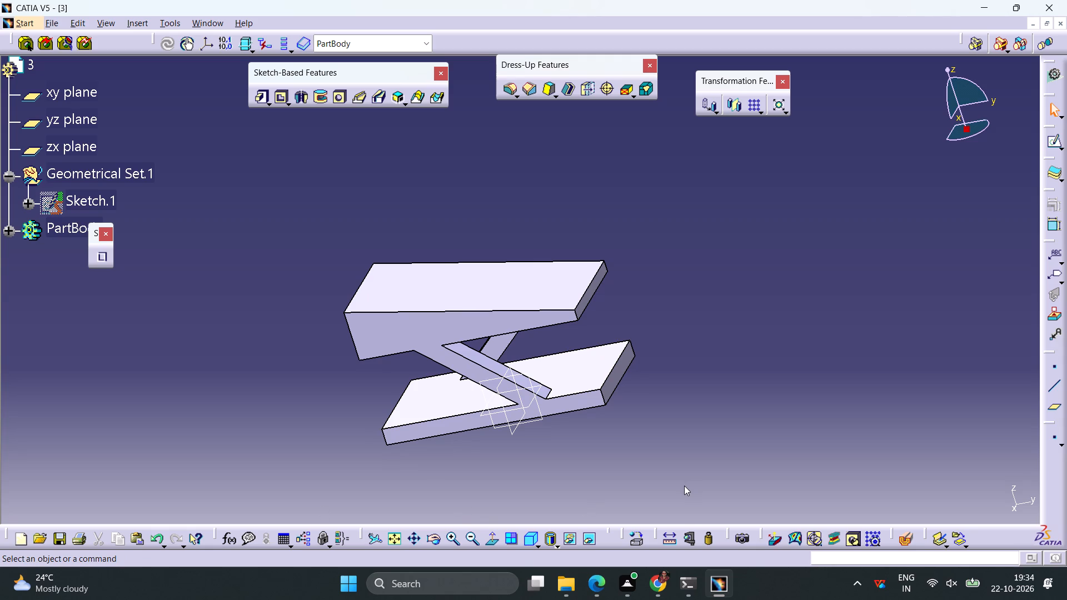
Start a sketch on the lower plate's bottom face.
middle_click_drag(605, 478, 552, 366)
right_click_drag(605, 478, 552, 367)
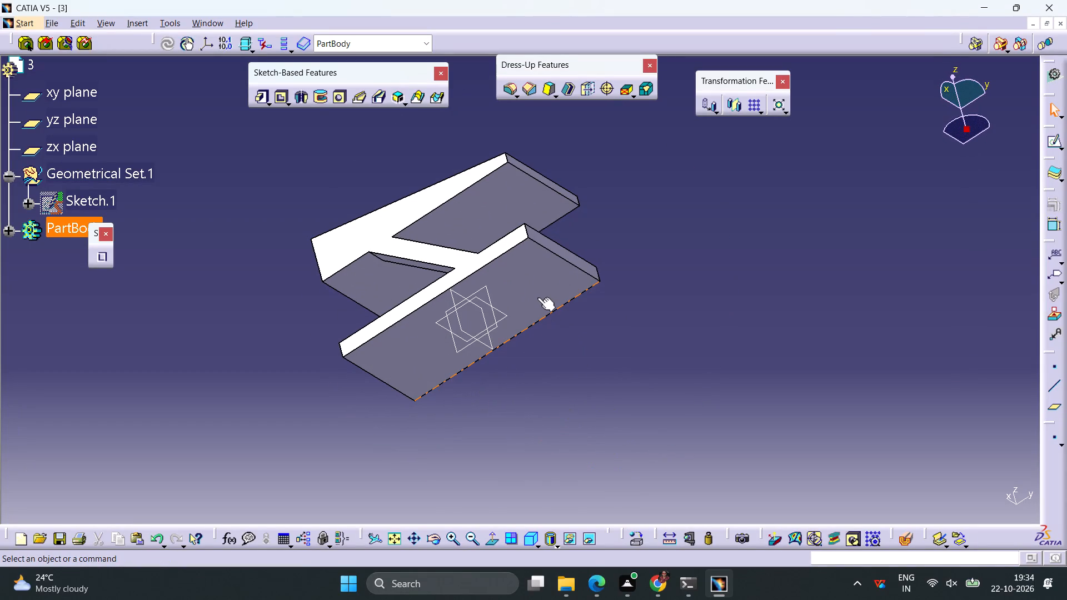
left_click(536, 290)
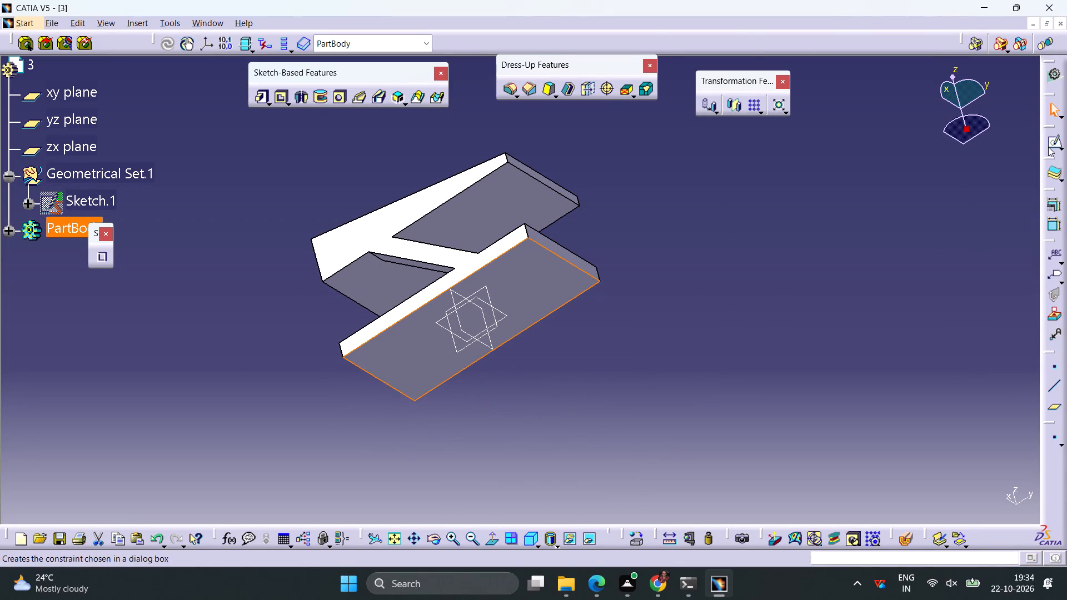
left_click(1051, 140)
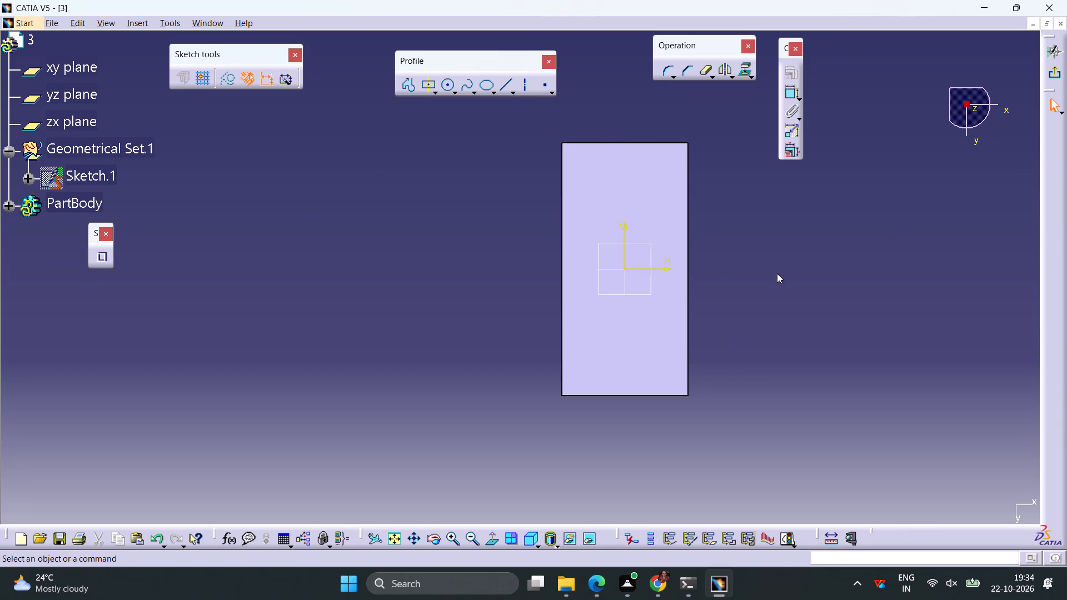
Measure the distance between the lower plate's two short edges, and exit the sketch without drawing anything.
left_click(829, 544)
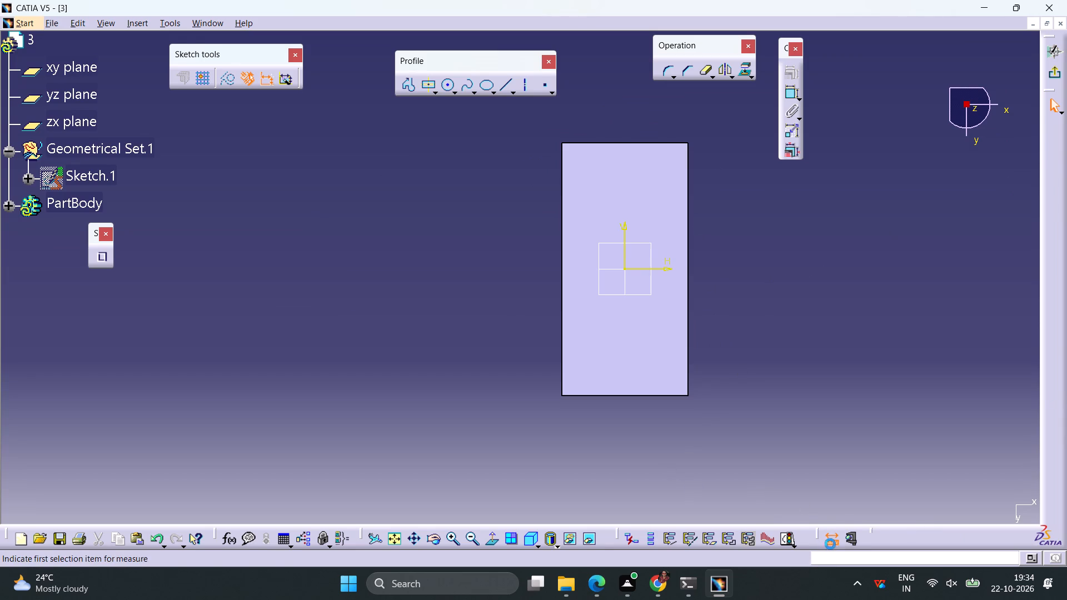
left_click(659, 143)
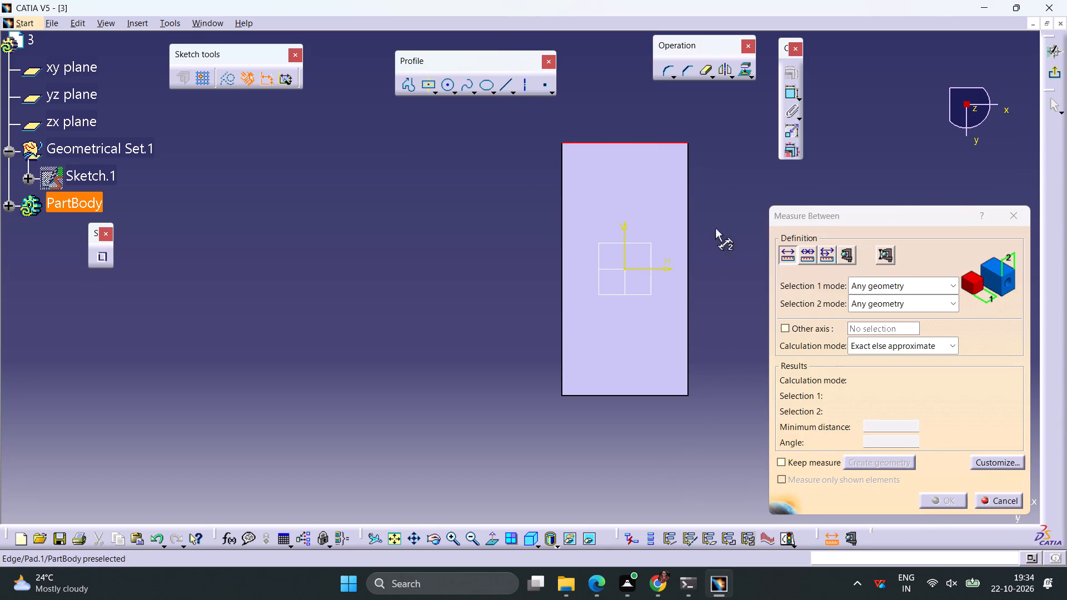
left_click(654, 397)
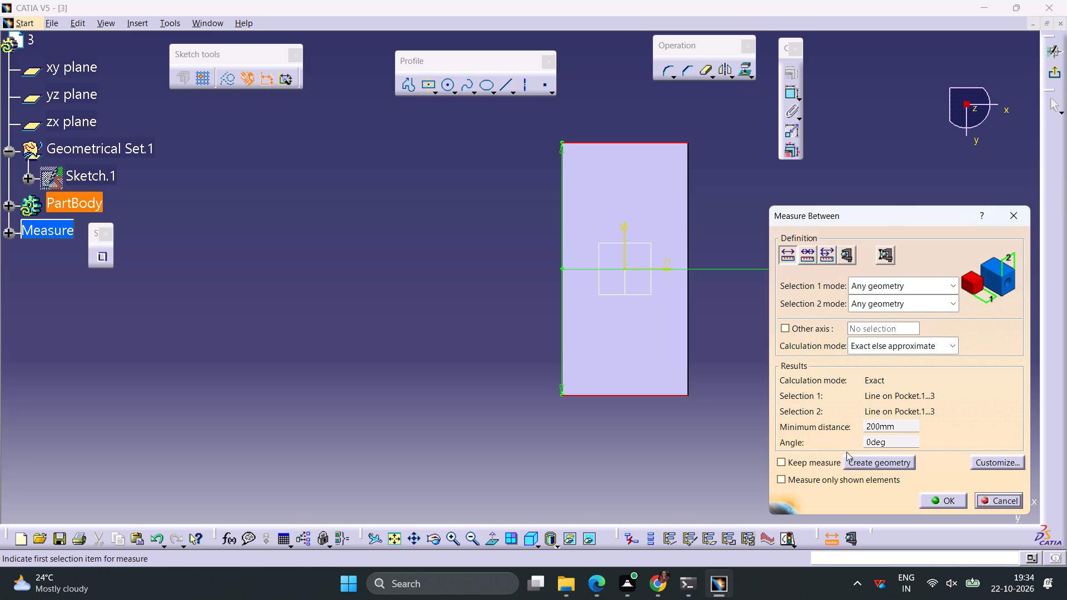
left_click(1002, 502)
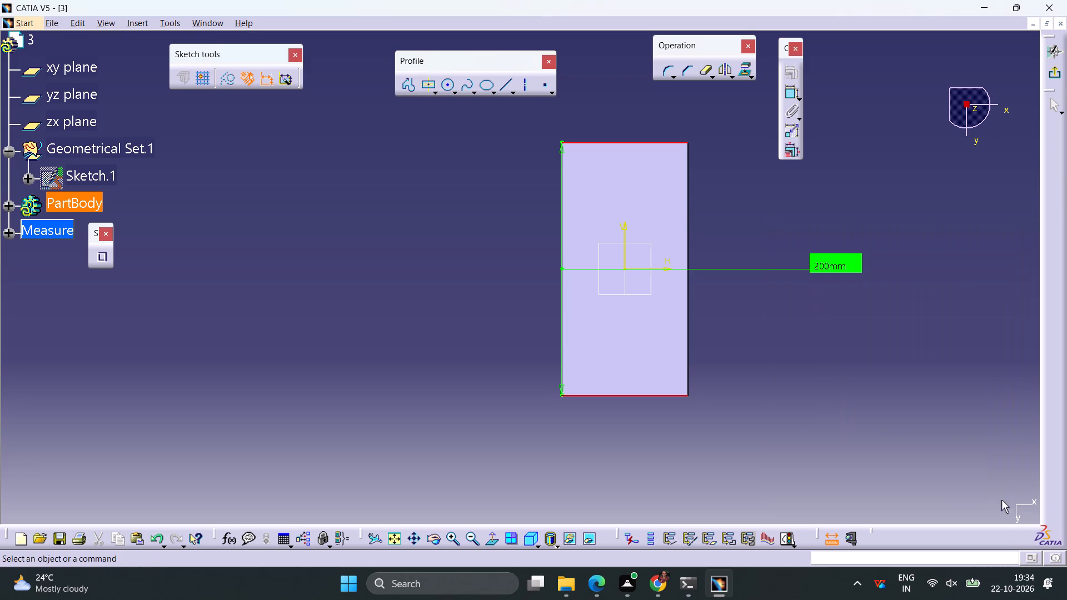
left_click(1054, 77)
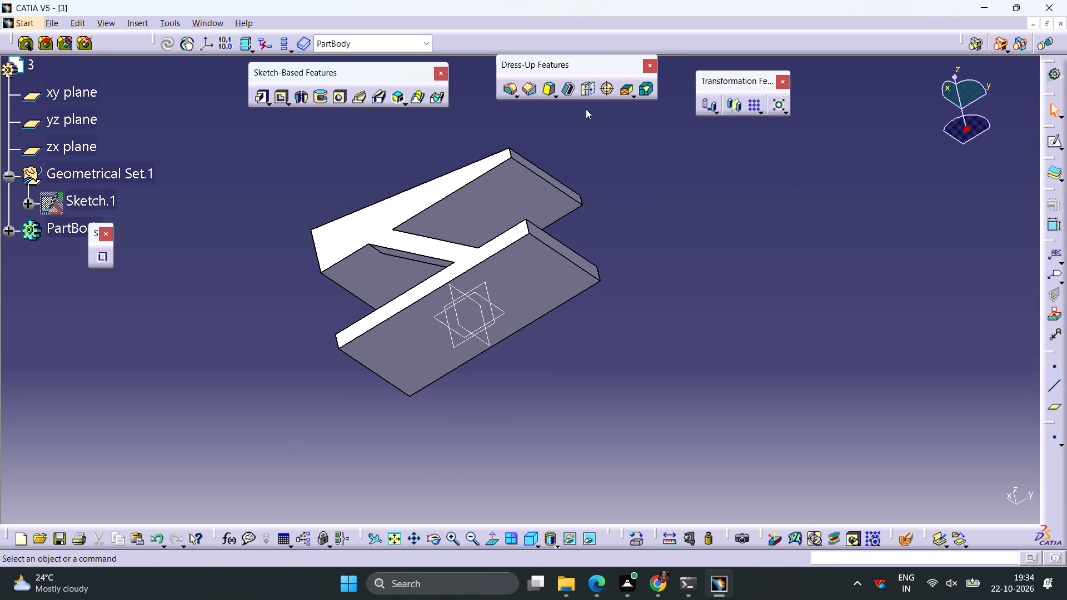
Round the lower plate's end beneath the wedge's thin end with a Tritangent Fillet between the two side faces, removing the end face.
left_click(515, 96)
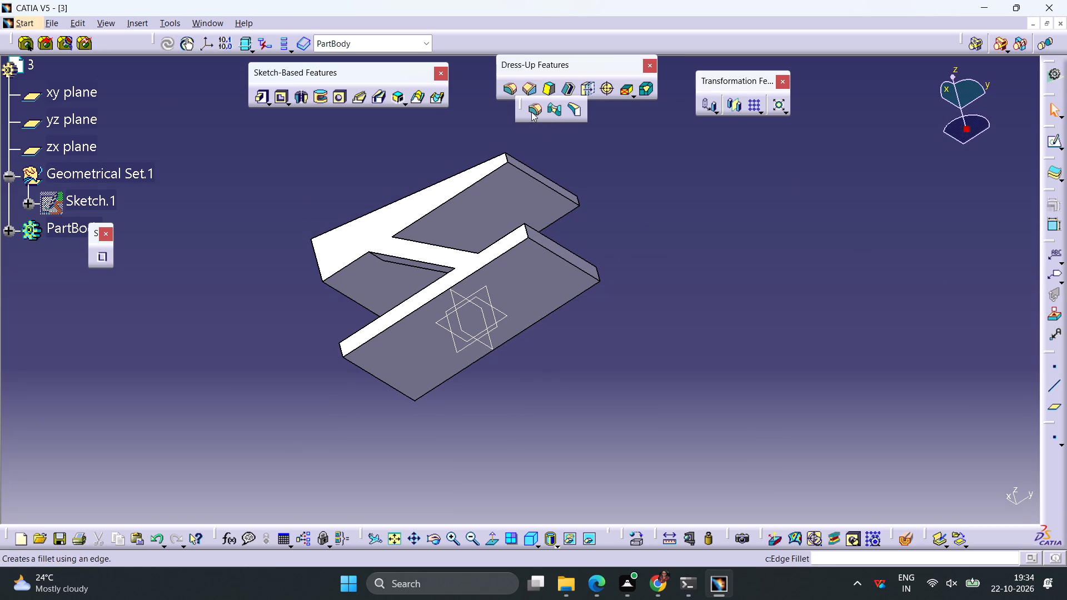
left_click(574, 107)
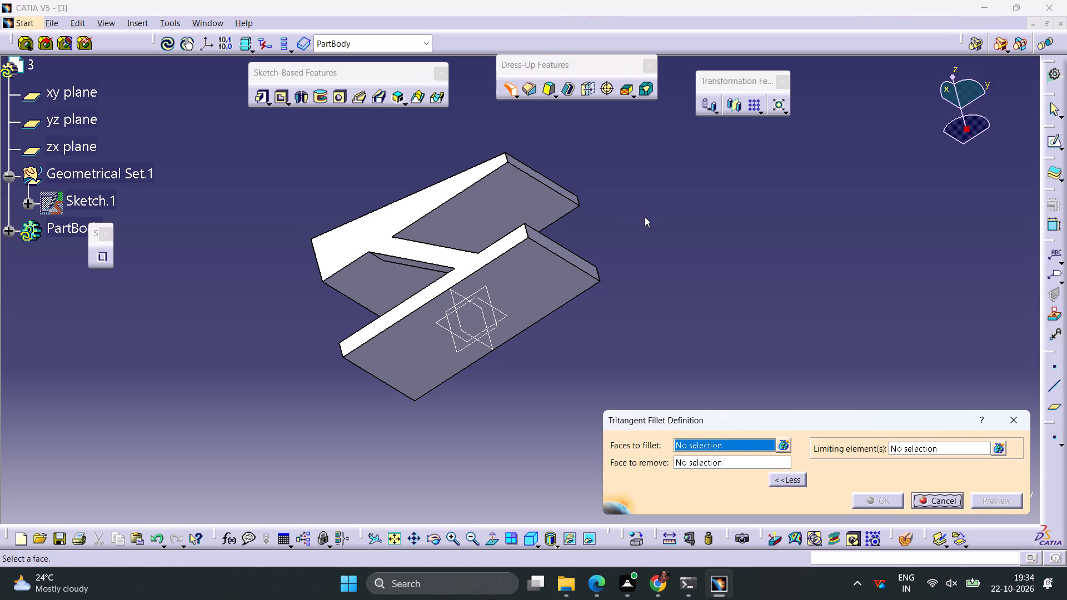
middle_click_drag(645, 217, 657, 250)
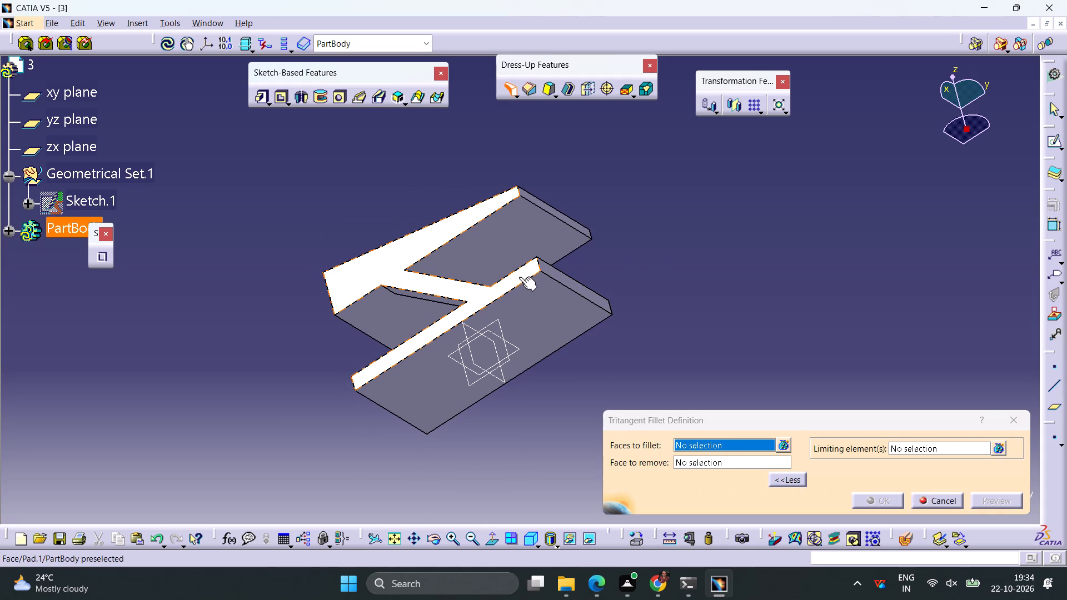
left_click(519, 277)
middle_click_drag(676, 292, 550, 218)
right_click_drag(676, 292, 550, 218)
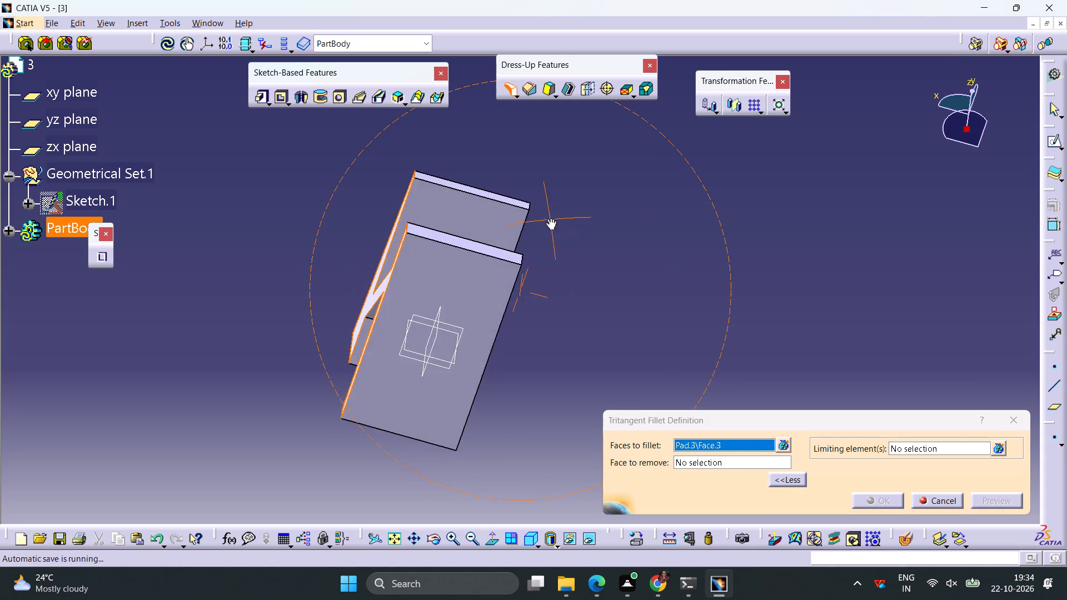
right_click_drag(550, 218, 448, 249)
middle_click_drag(550, 218, 448, 249)
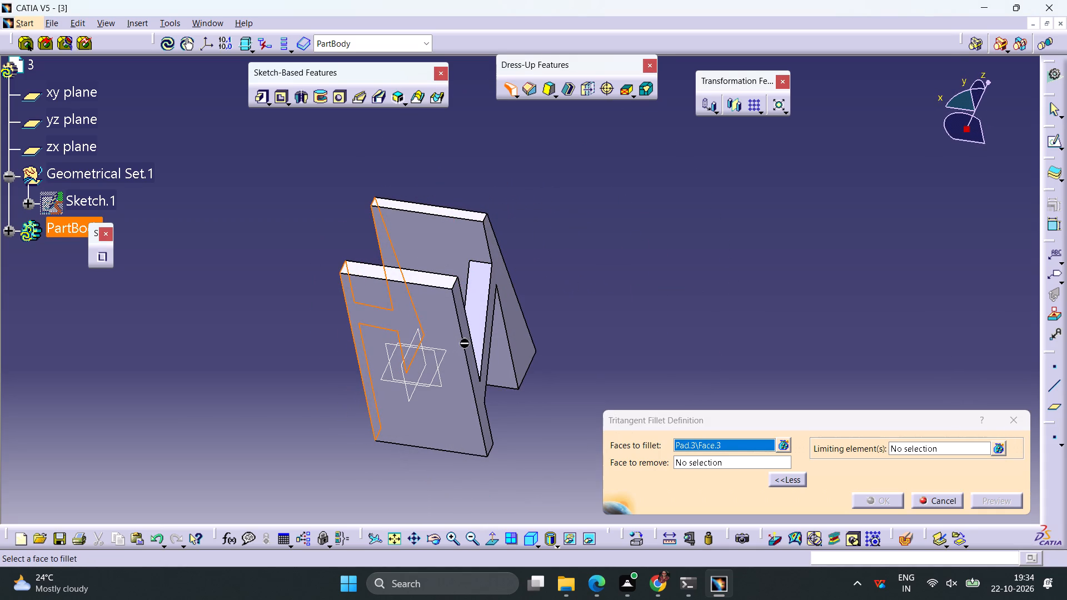
left_click(467, 340)
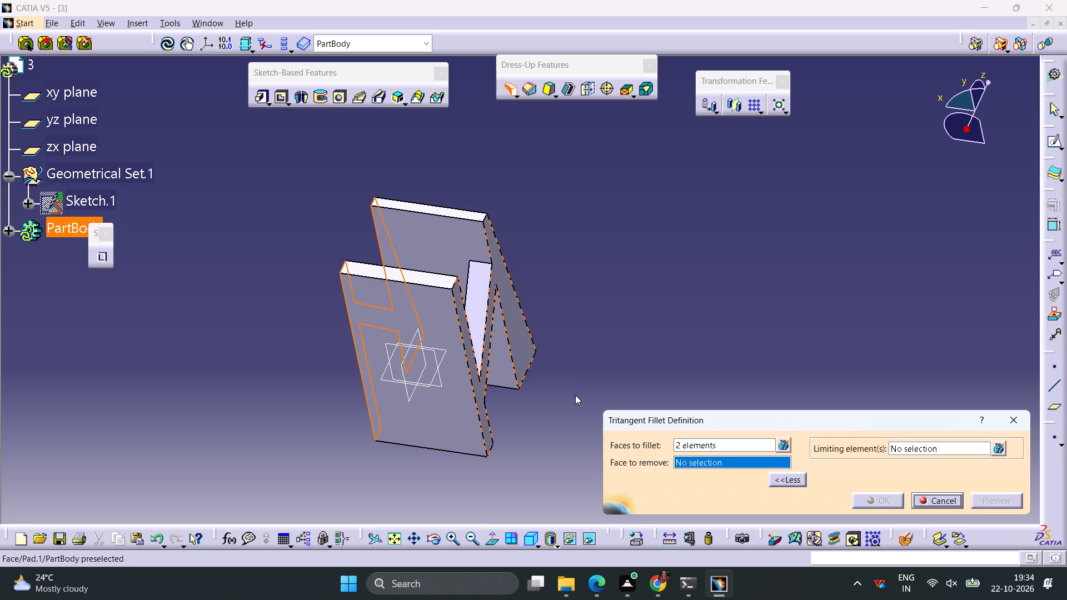
left_click(416, 281)
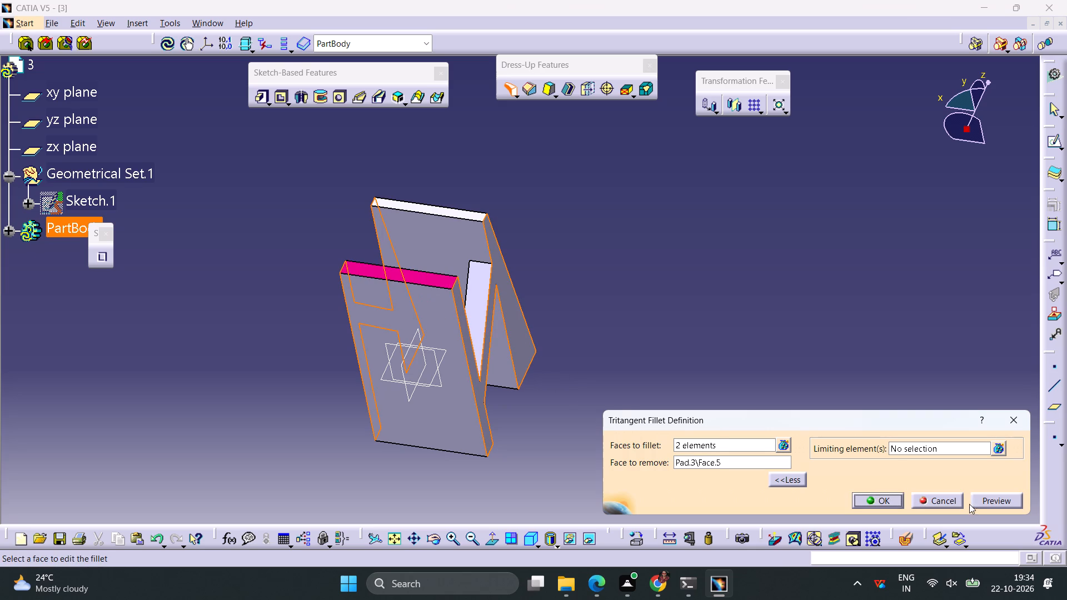
left_click(988, 504)
left_click(862, 500)
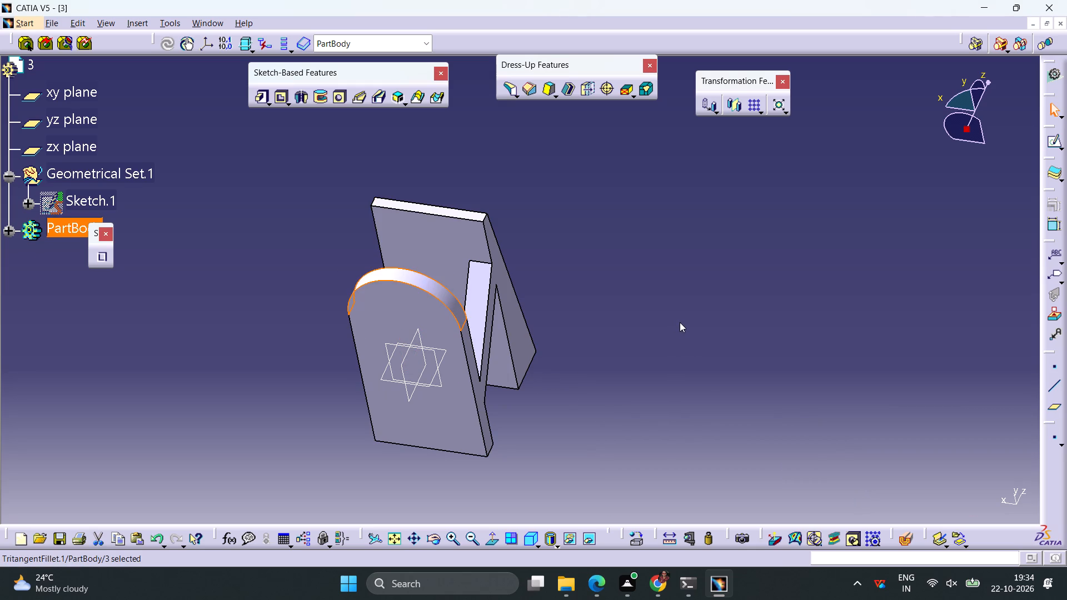
Round the lower plate's other end, beneath the wedge's thick end, with a Tritangent Fillet between both side faces, removing the end face.
middle_click_drag(680, 321, 410, 289)
right_click_drag(680, 322, 410, 289)
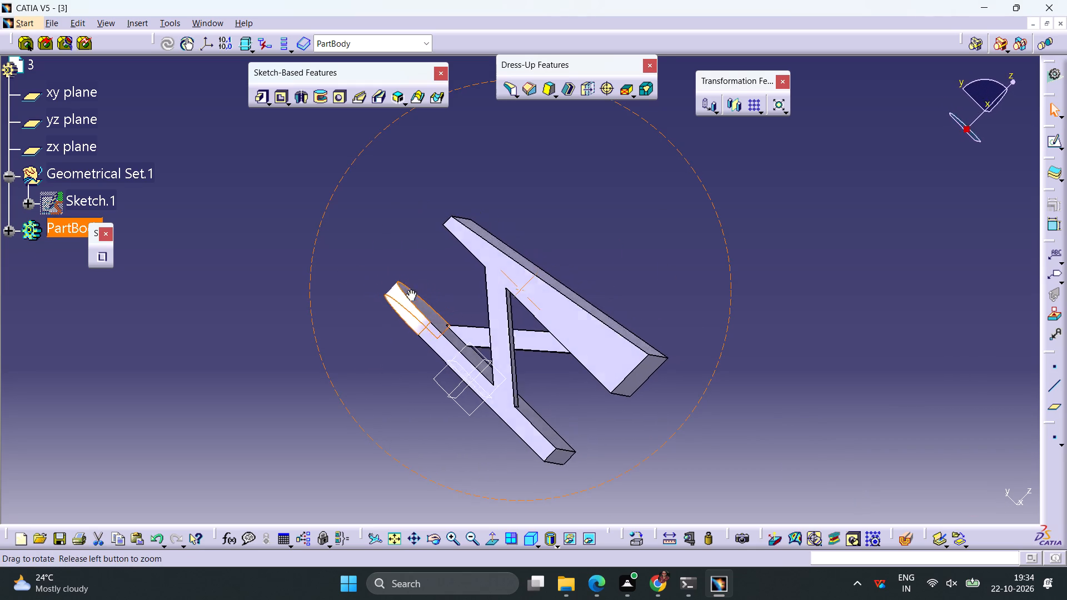
right_click_drag(410, 289, 392, 284)
middle_click_drag(410, 289, 391, 279)
left_click(506, 90)
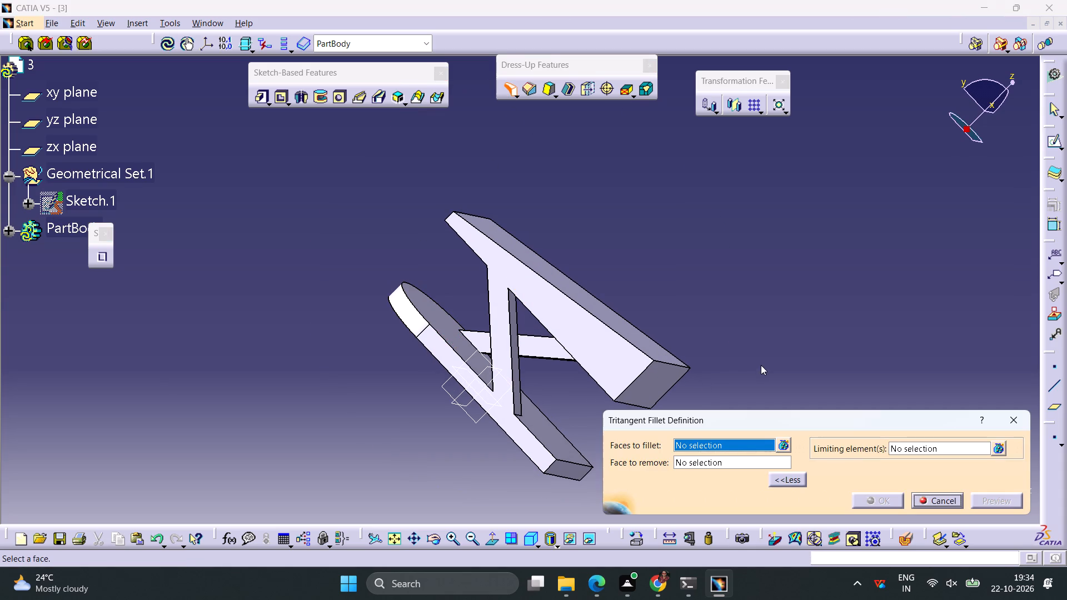
middle_click_drag(734, 342, 678, 274)
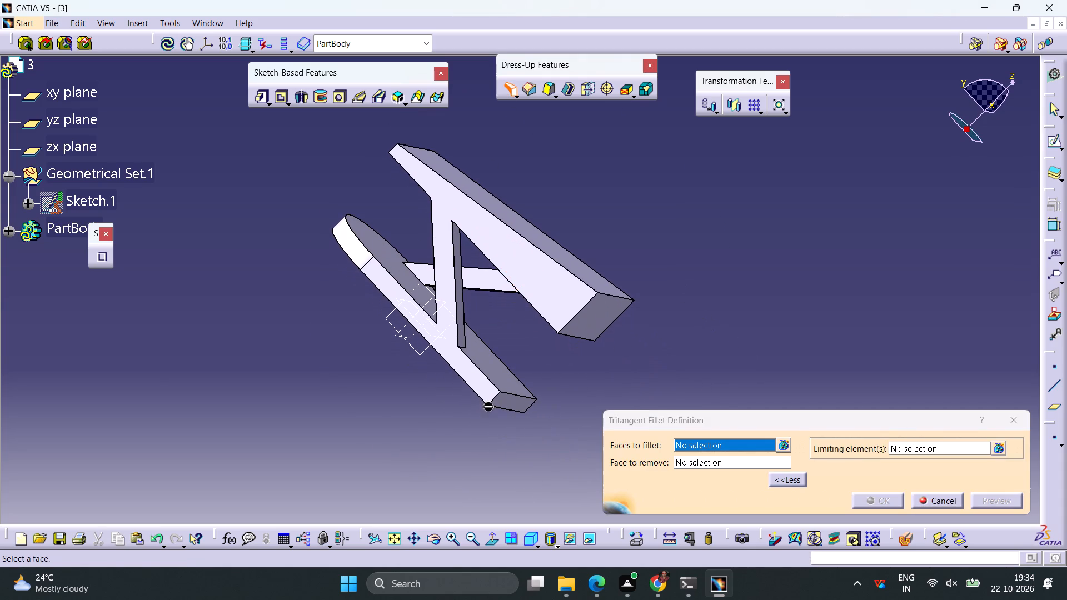
left_click(469, 372)
middle_click_drag(613, 381, 522, 337)
right_click_drag(522, 337, 337, 226)
middle_click_drag(522, 337, 337, 226)
middle_click_drag(677, 334, 679, 336)
right_click_drag(677, 336, 679, 336)
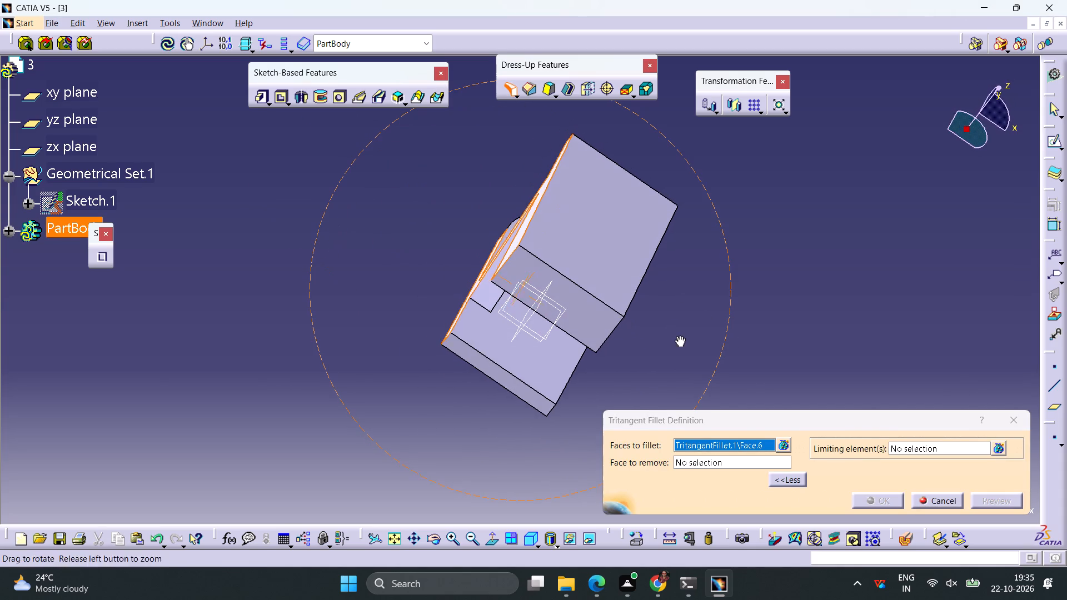
middle_click_drag(679, 336, 594, 252)
right_click_drag(679, 336, 594, 252)
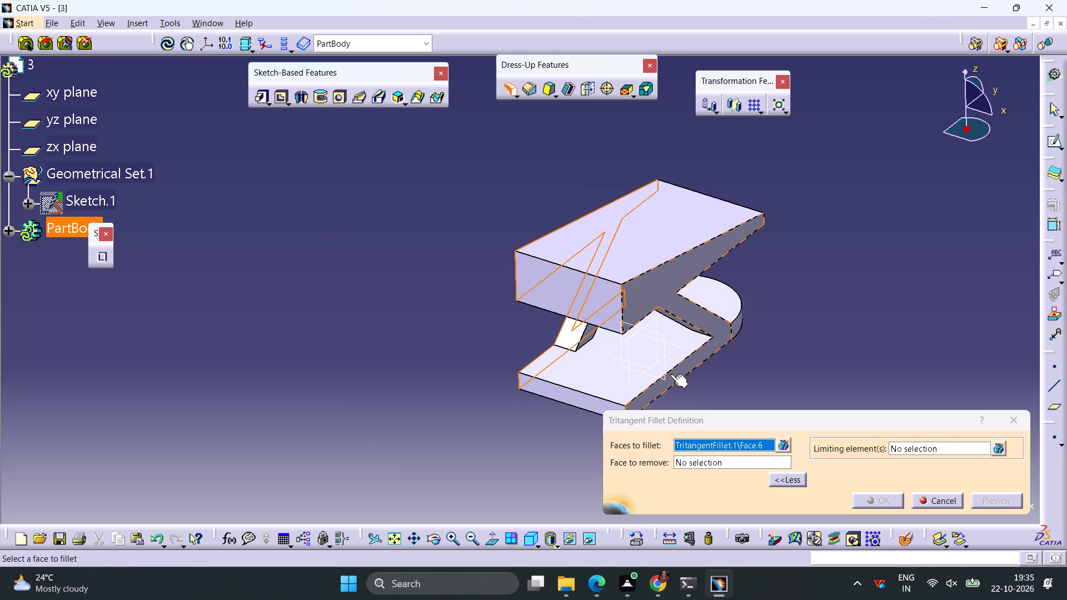
left_click(670, 374)
left_click(597, 400)
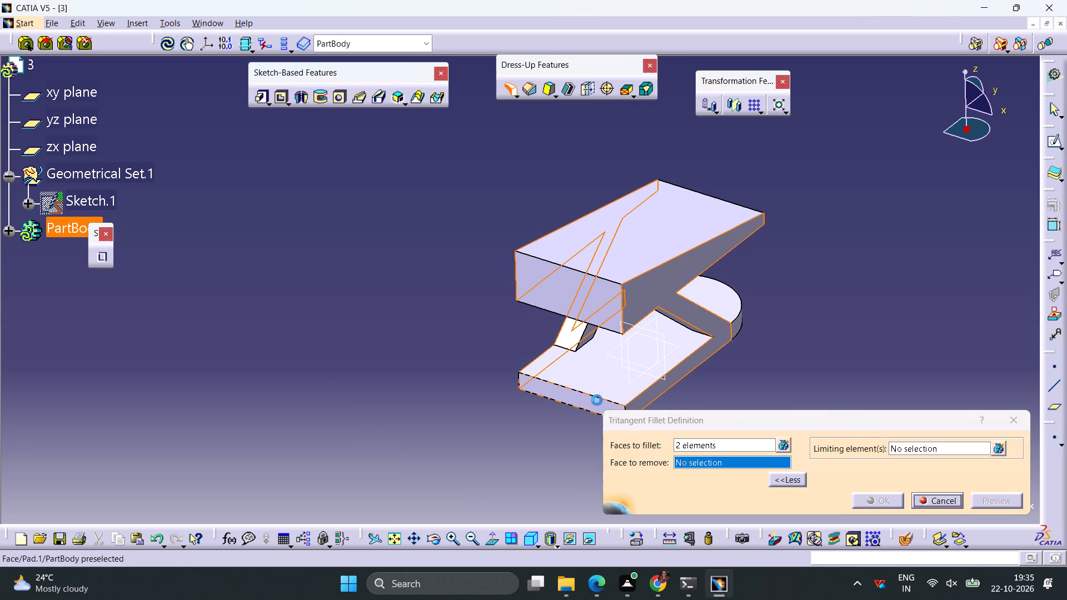
left_click(991, 501)
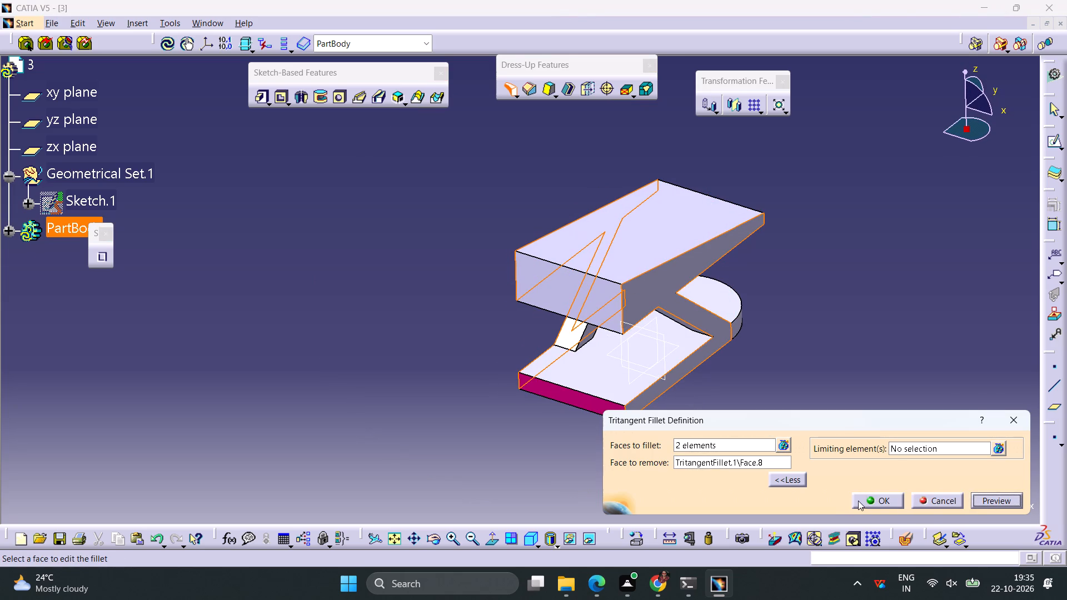
left_click(887, 501)
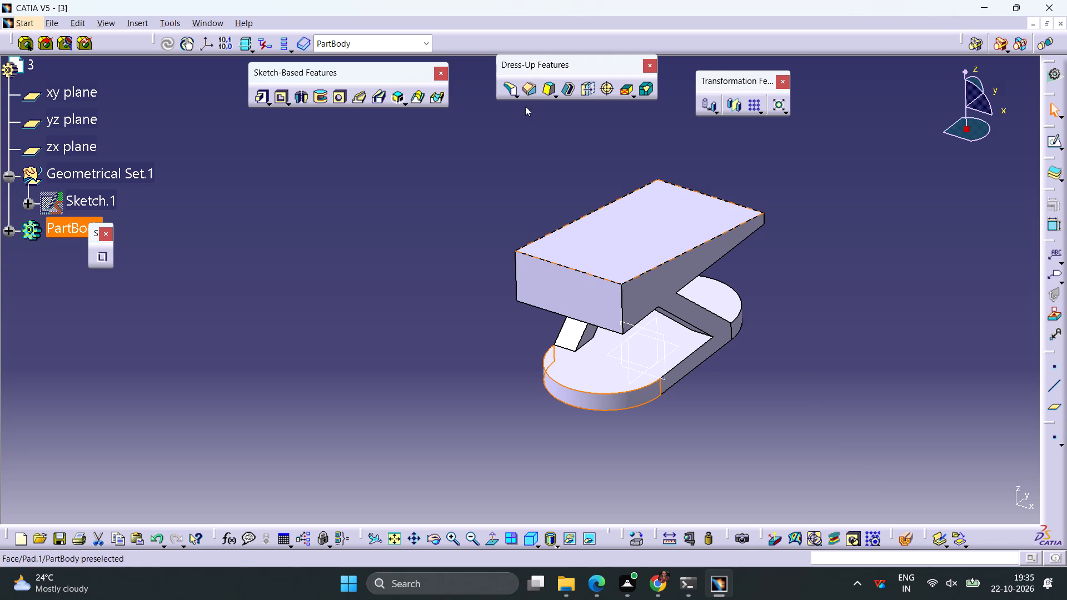
Round the upper wedge's thick end with a Tritangent Fillet between its two side faces, removing the tall end face.
left_click(512, 92)
left_click(659, 284)
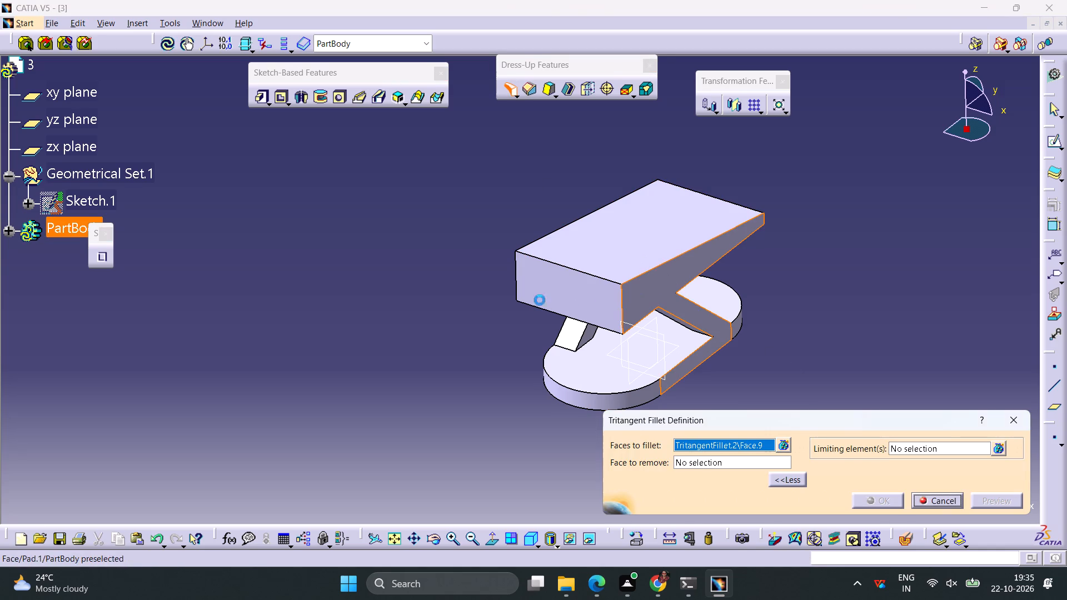
middle_click_drag(477, 299, 697, 301)
right_click_drag(477, 299, 697, 301)
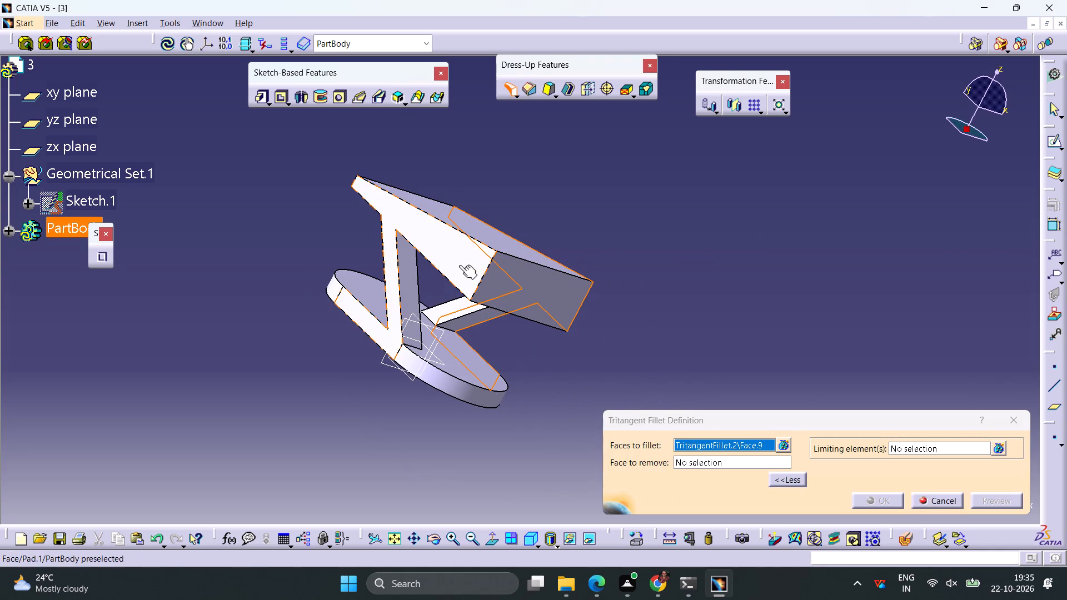
left_click(459, 265)
left_click(559, 294)
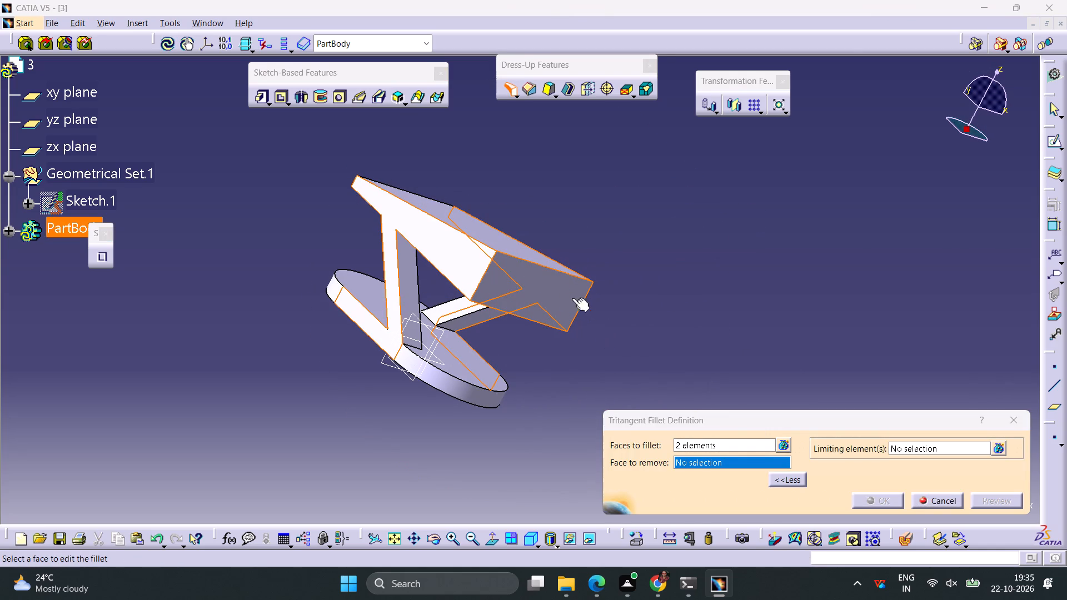
left_click(982, 501)
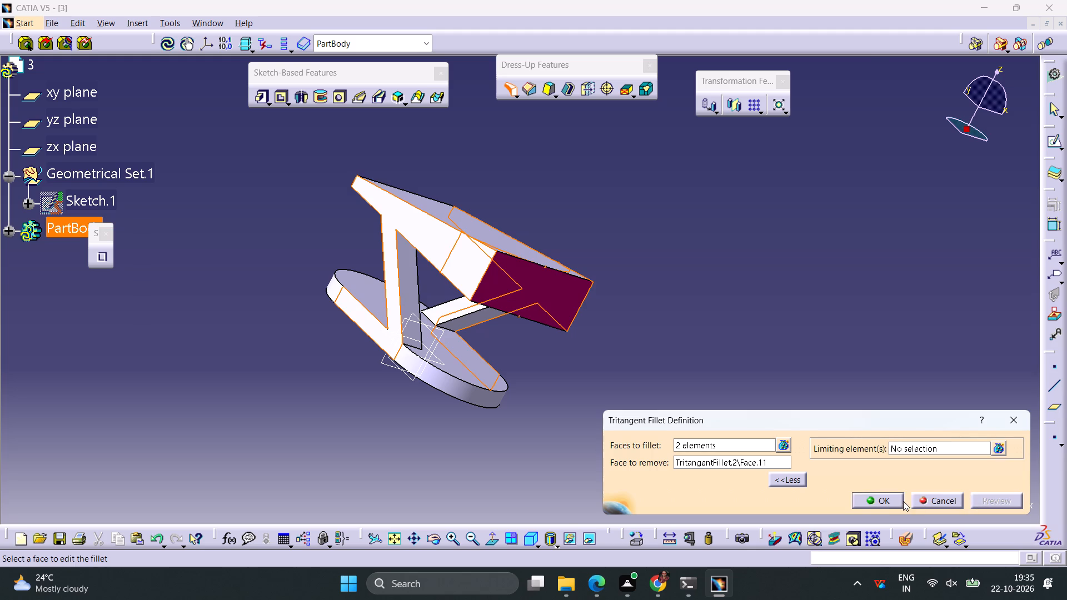
left_click(886, 501)
Round the upper wedge's thin end with a Tritangent Fillet between its two side faces, removing the narrow end face.
middle_click_drag(719, 298, 438, 261)
right_click_drag(719, 298, 438, 261)
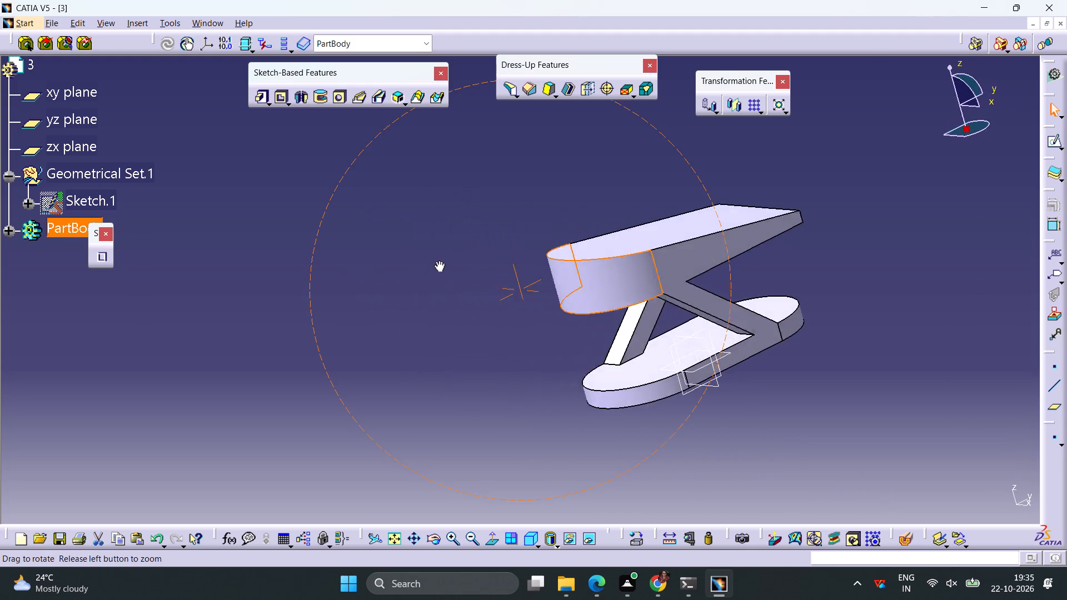
middle_click_drag(438, 261, 524, 289)
right_click_drag(438, 261, 524, 289)
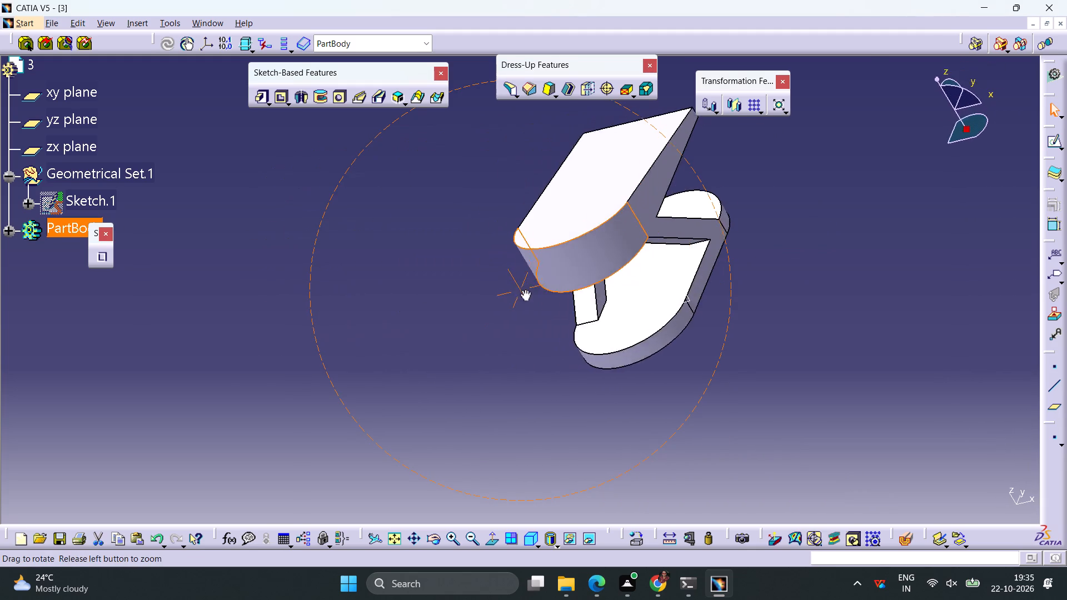
right_click_drag(524, 289, 511, 330)
middle_click_drag(524, 289, 511, 330)
middle_click_drag(778, 269, 779, 282, "ctrl")
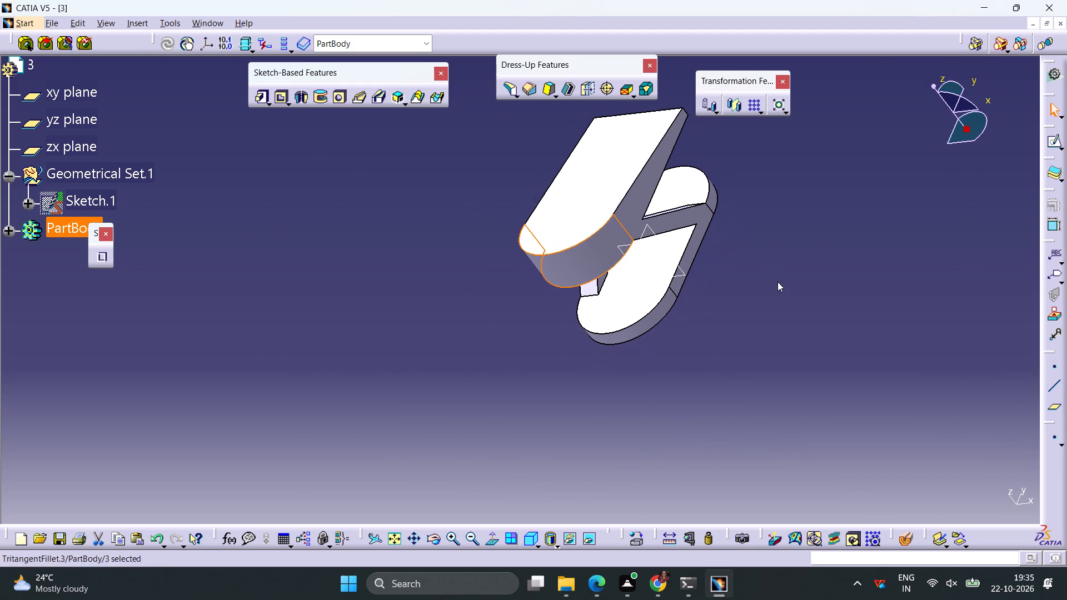
middle_click_drag(777, 282, 631, 386)
right_click_drag(777, 282, 631, 386)
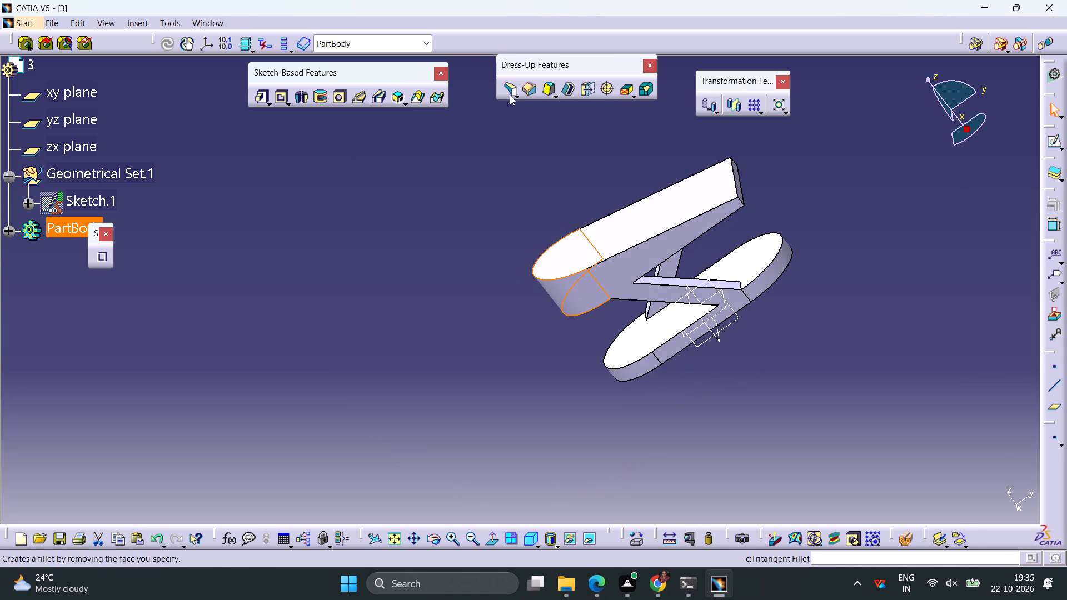
left_click(510, 95)
left_click(689, 226)
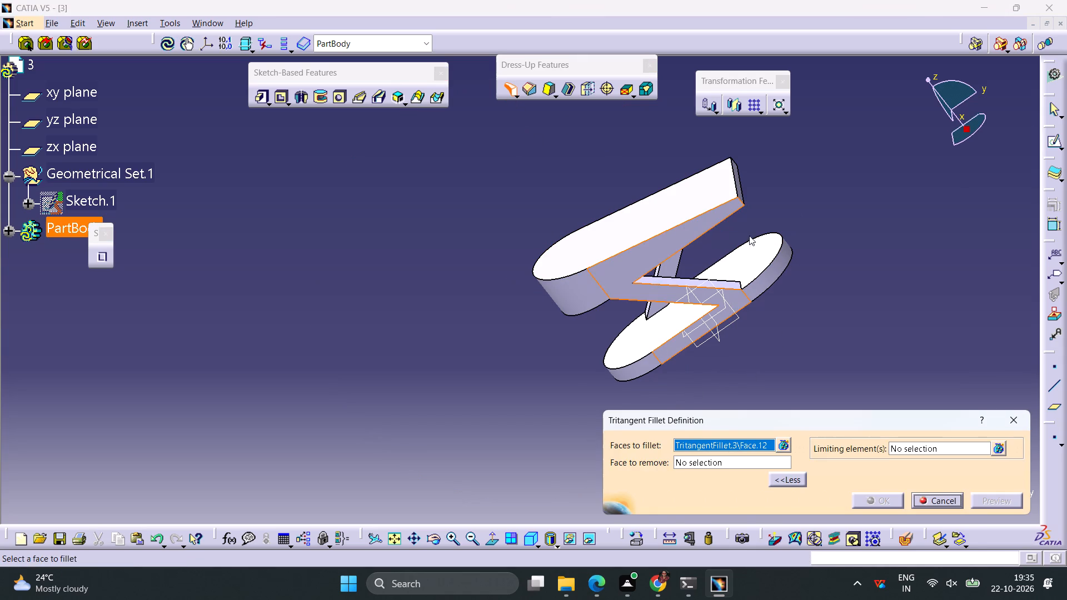
middle_click_drag(809, 231, 490, 358)
right_click_drag(729, 254, 490, 358)
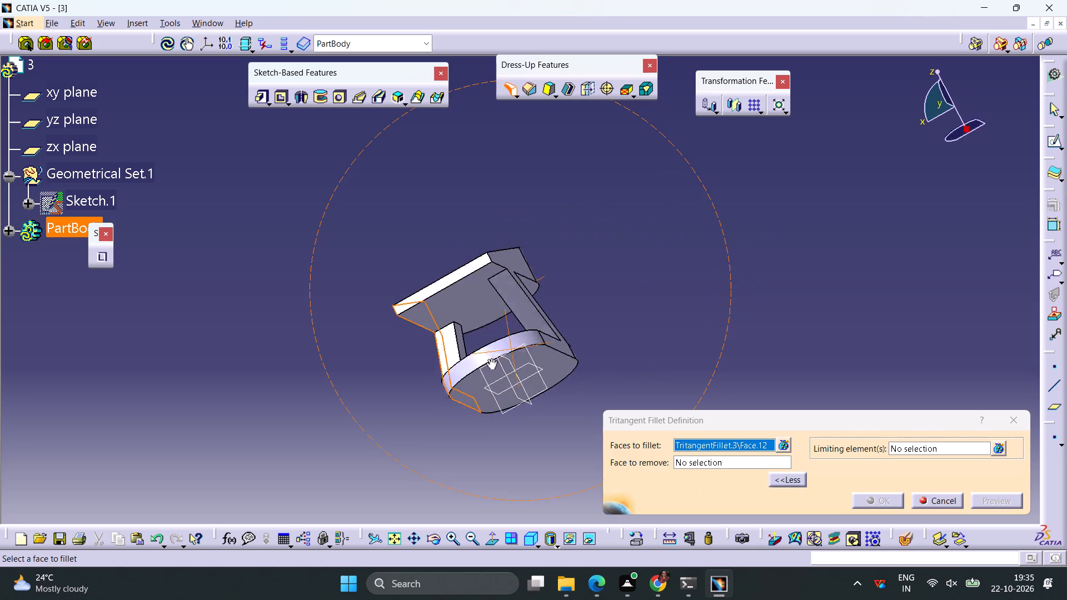
middle_click_drag(490, 358, 462, 406)
right_click_drag(490, 358, 462, 406)
left_click(489, 297)
left_click(447, 311)
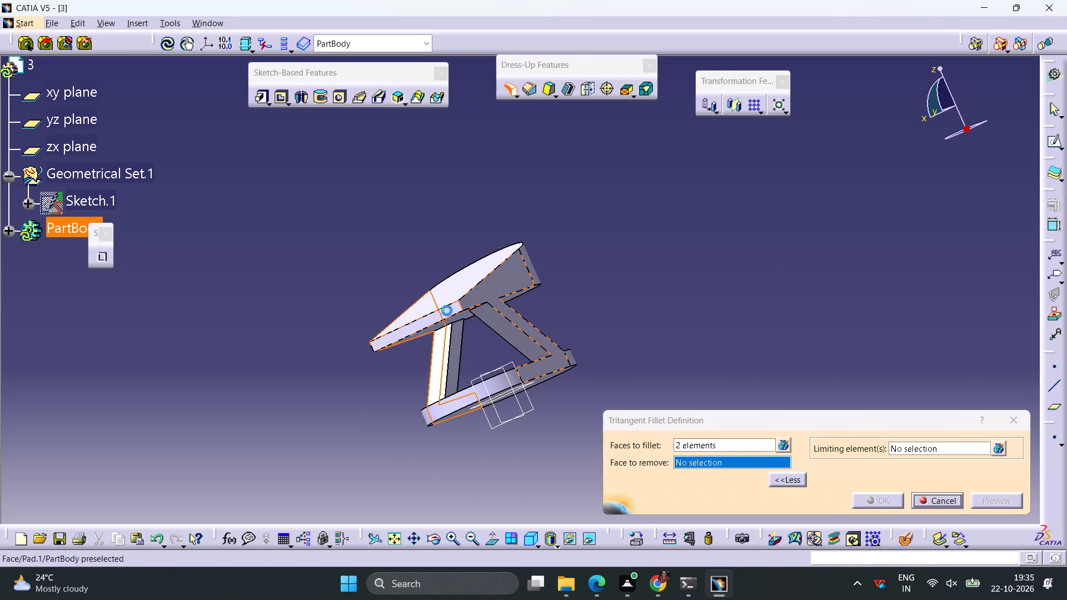
left_click(1005, 501)
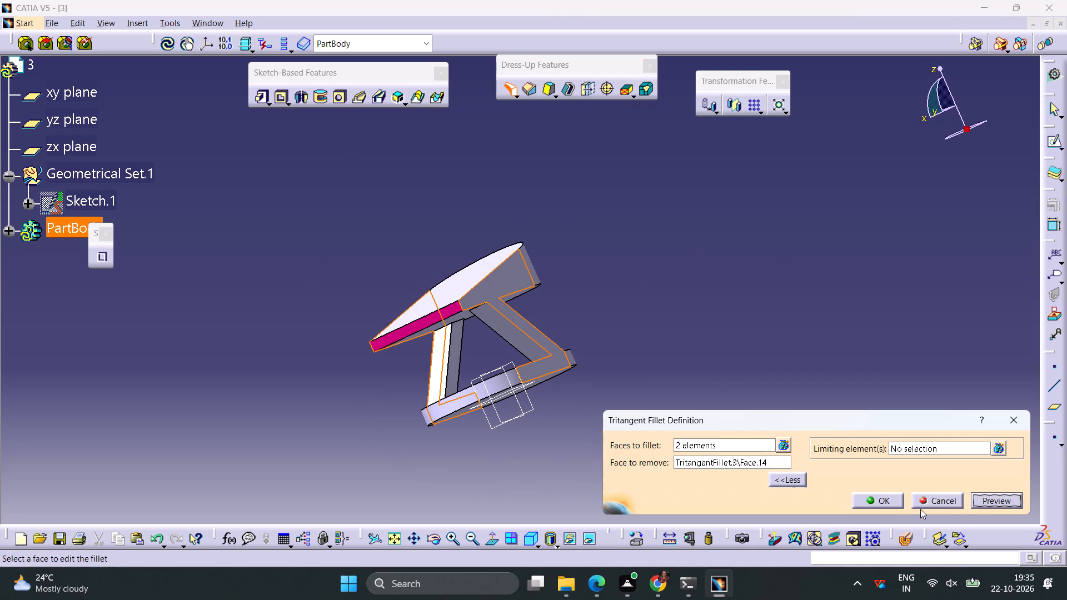
left_click(891, 503)
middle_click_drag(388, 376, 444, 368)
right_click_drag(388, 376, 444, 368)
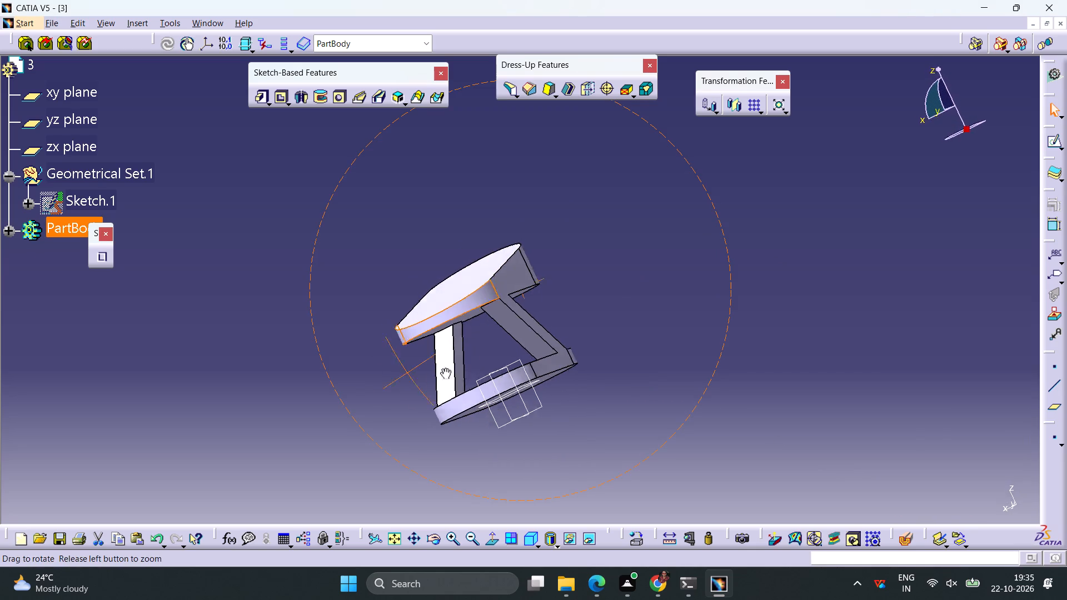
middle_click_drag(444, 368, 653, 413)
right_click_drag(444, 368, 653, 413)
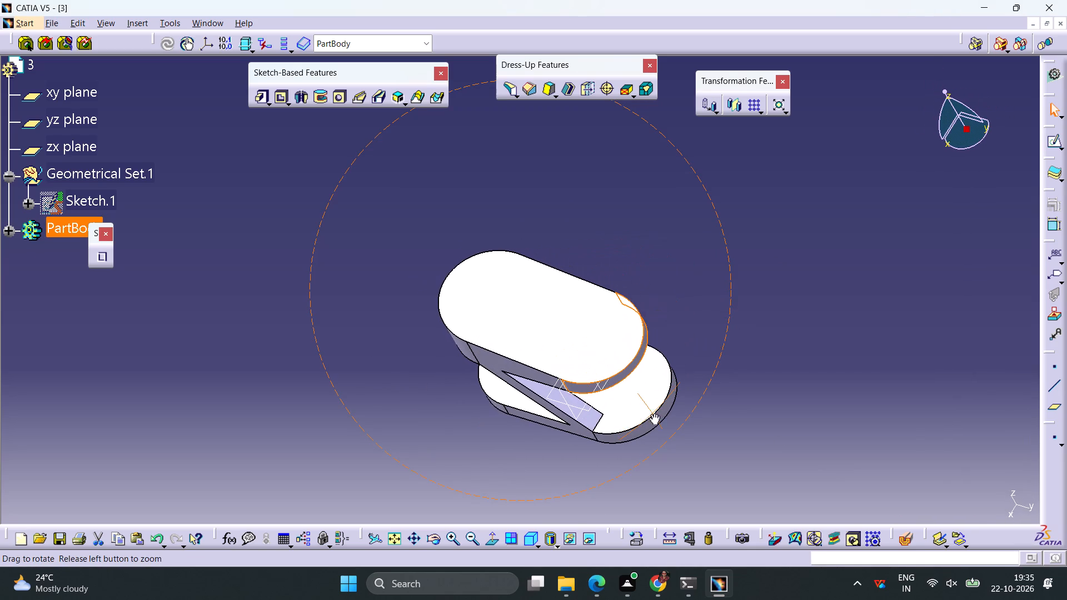
Create a reference plane offset 125 mm upward from the lower plate's top face, above the wedge.
middle_click_drag(653, 413, 655, 413)
right_click_drag(653, 413, 655, 413)
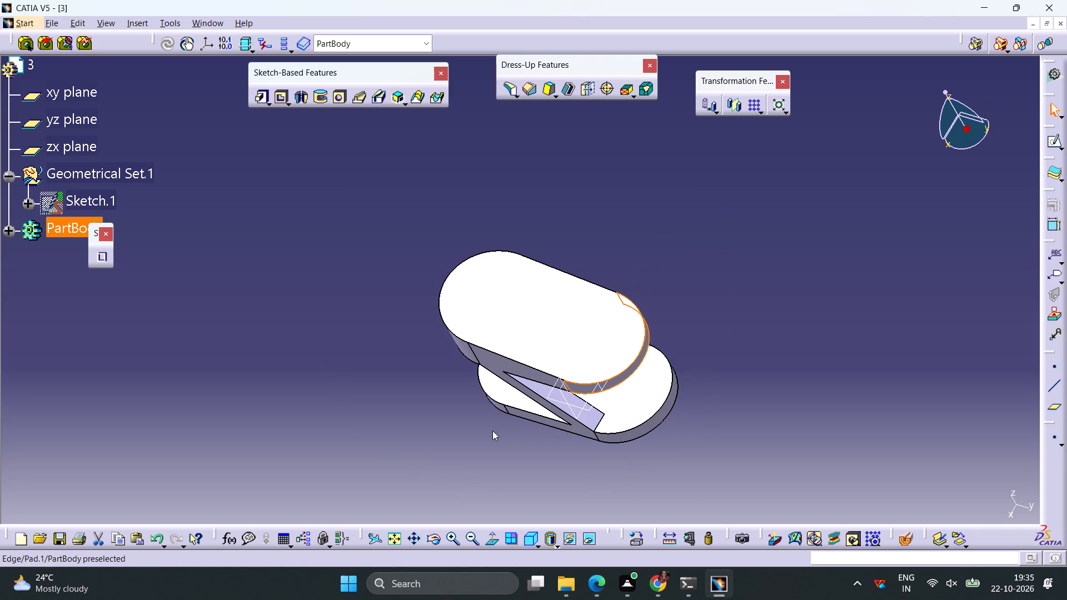
middle_click_drag(470, 425, 490, 257)
right_click_drag(470, 425, 490, 257)
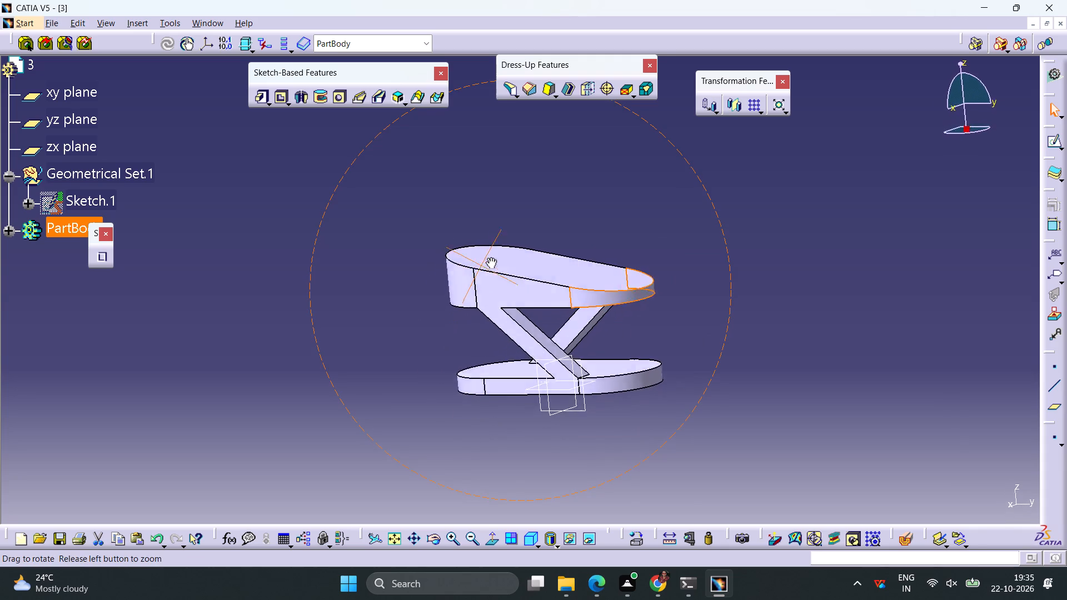
right_click_drag(490, 257, 532, 249)
middle_click_drag(490, 257, 532, 249)
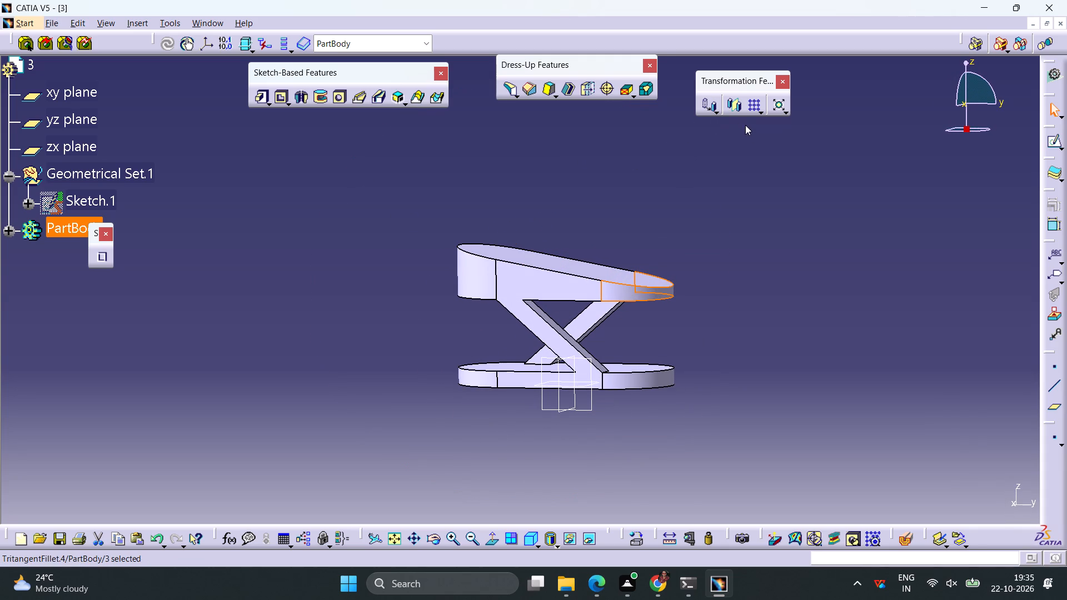
left_click(1048, 403)
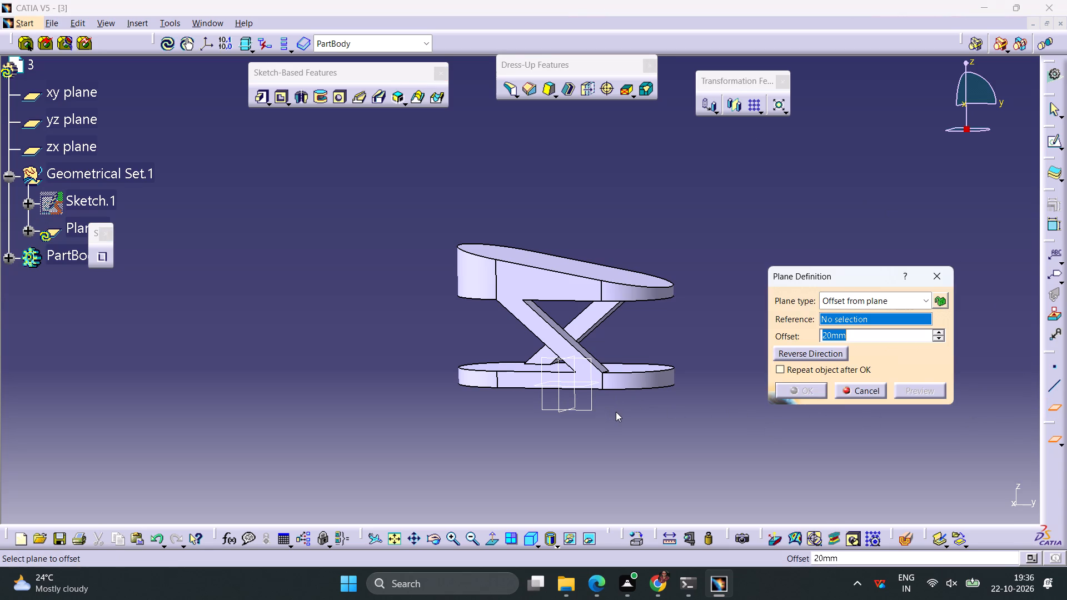
left_click(631, 368)
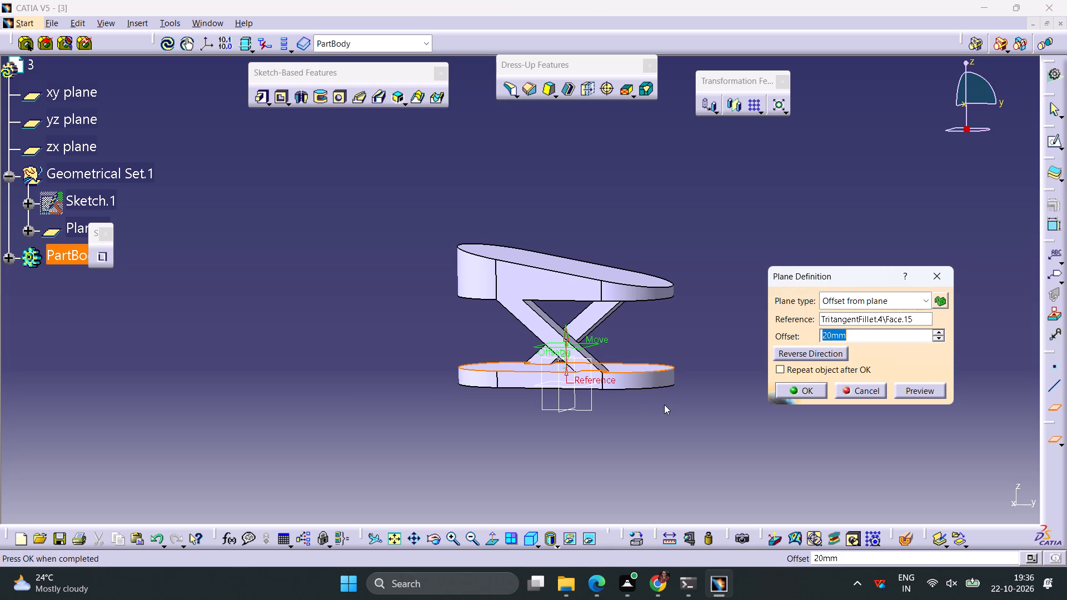
type("75")
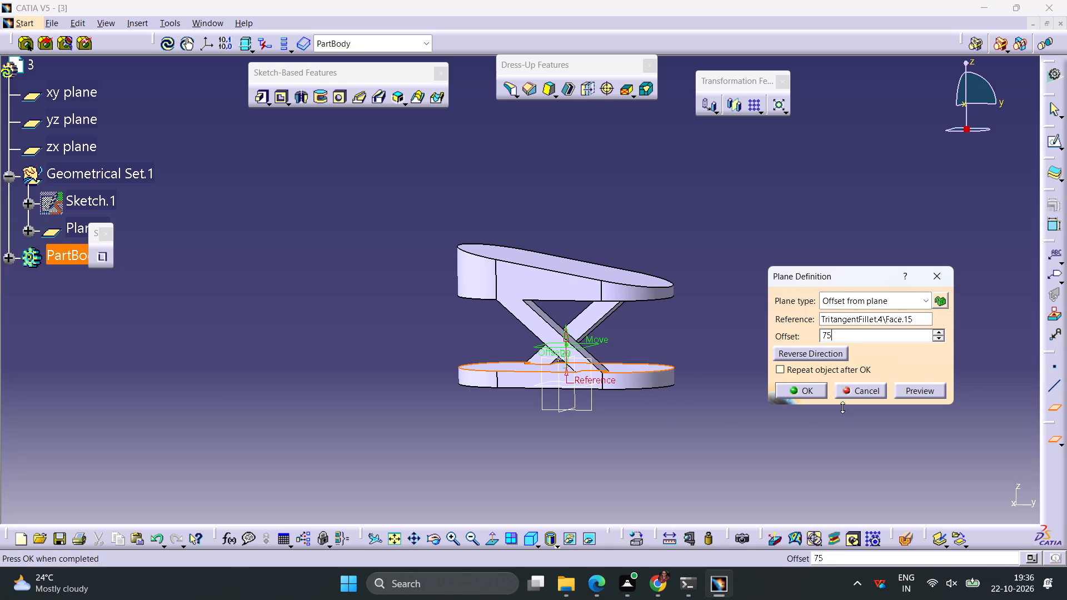
left_click(908, 395)
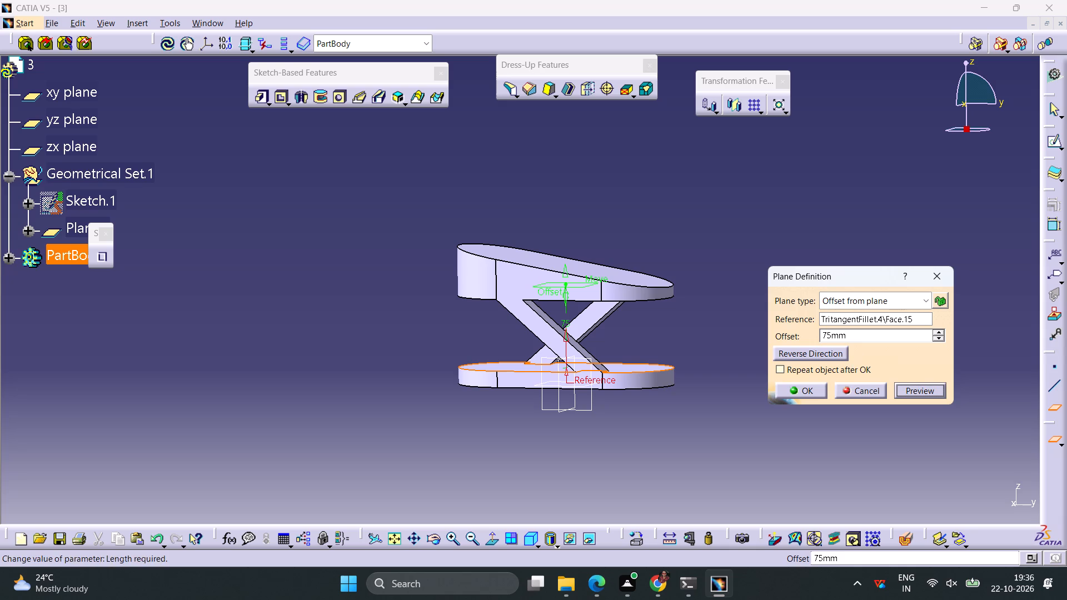
left_click_drag(854, 337, 740, 338)
type("125")
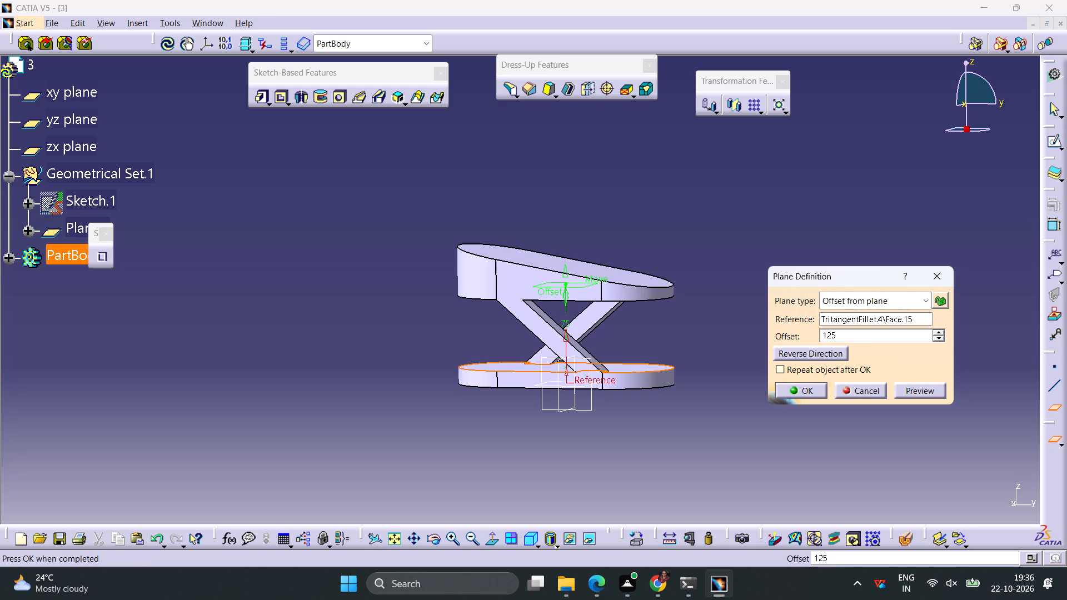
left_click(924, 389)
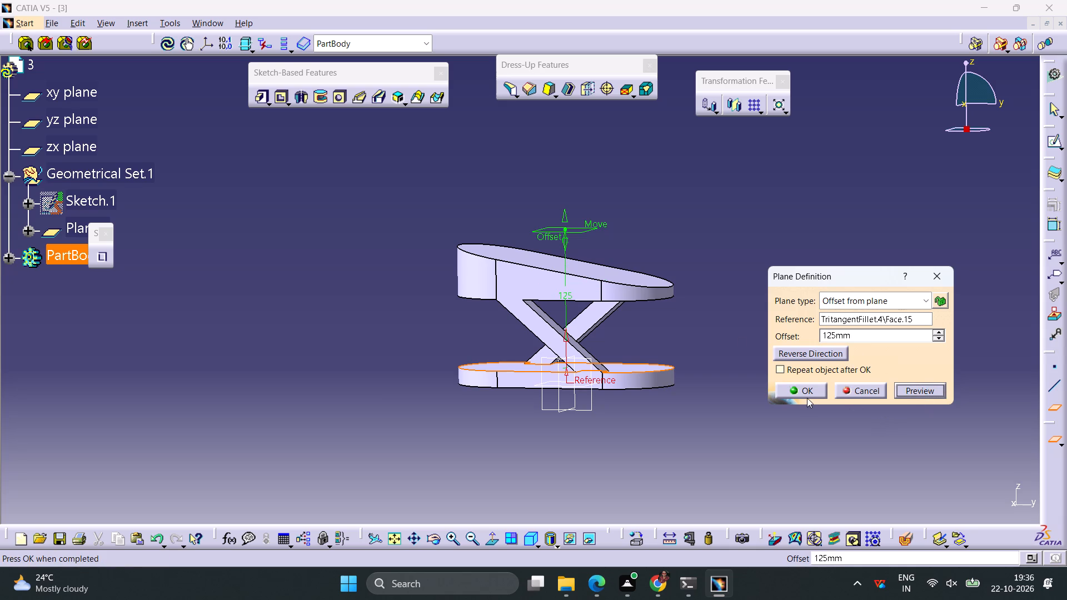
left_click(804, 392)
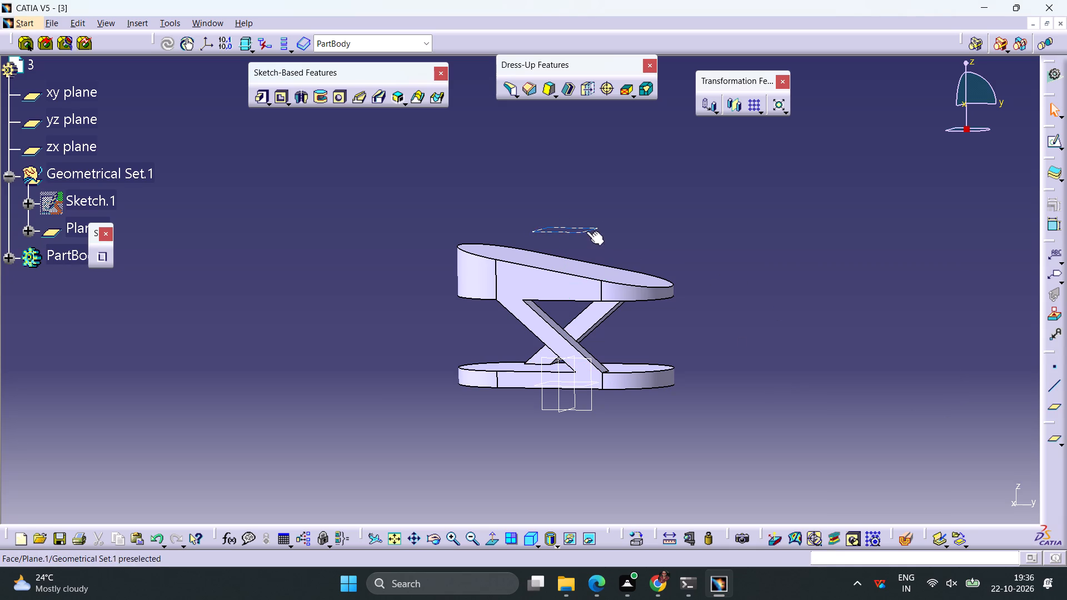
Sketch on the new offset plane an inward offset of the wedge's sloped top face outline, about 17 mm inside the edge.
left_click(585, 231)
left_click(1050, 142)
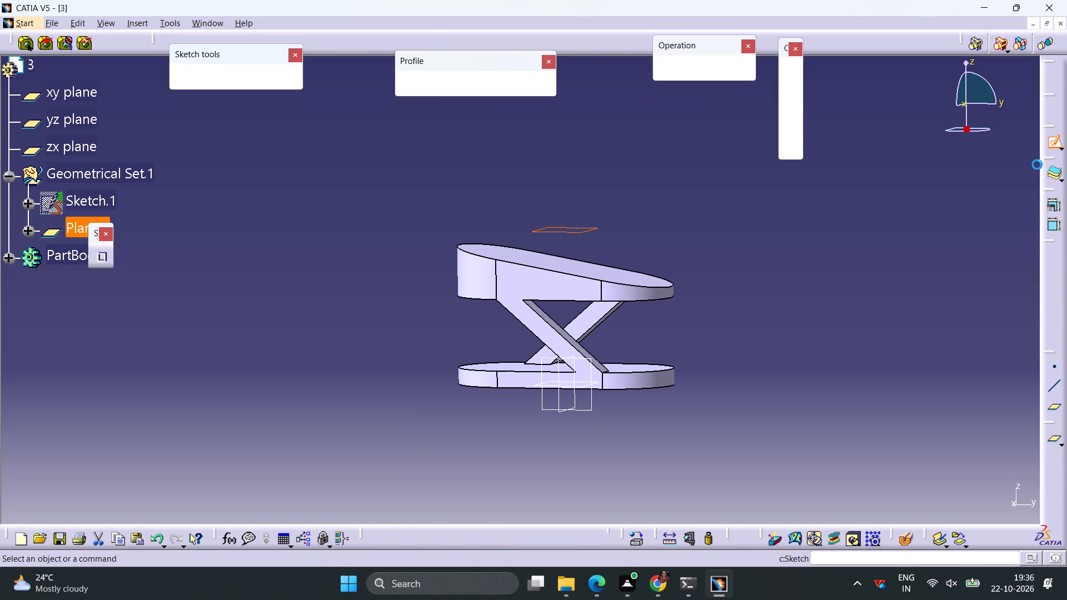
middle_click_drag(775, 274, 652, 257)
right_click_drag(775, 274, 652, 257)
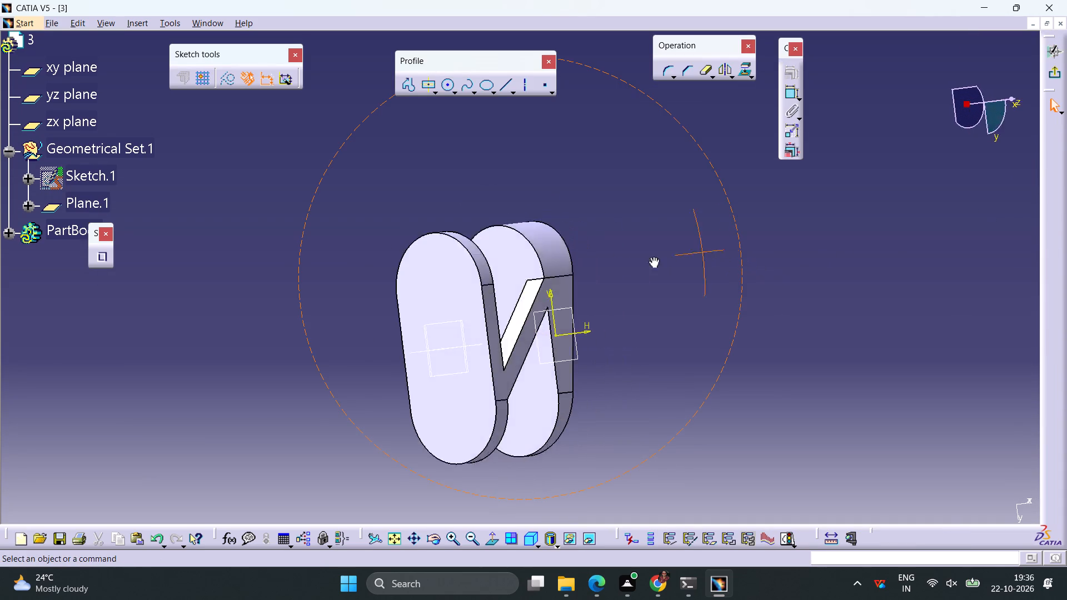
right_click_drag(652, 257, 415, 280)
middle_click_drag(652, 257, 415, 280)
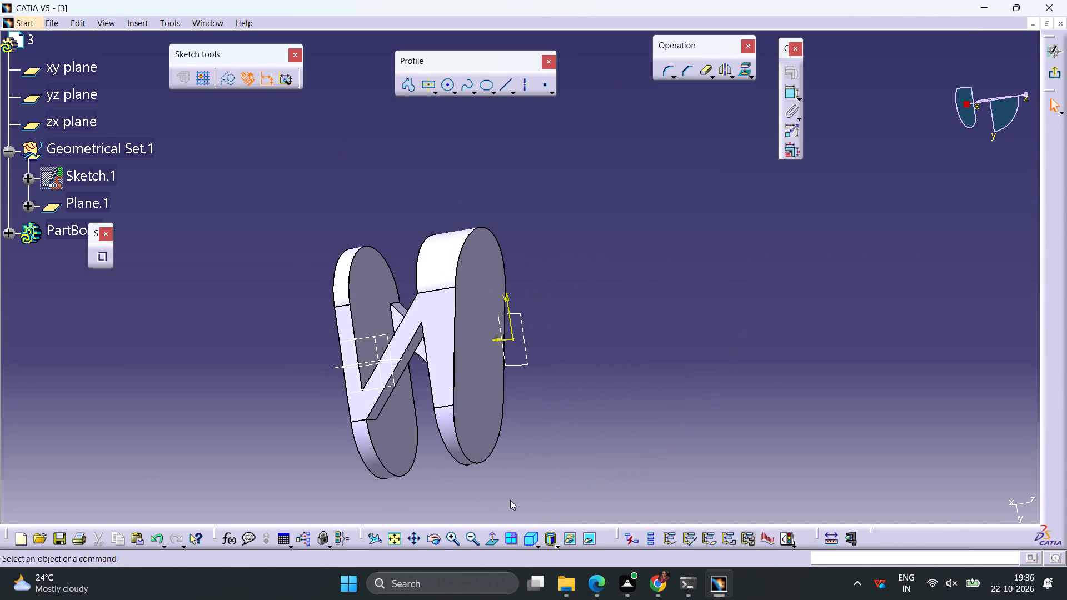
left_click(492, 538)
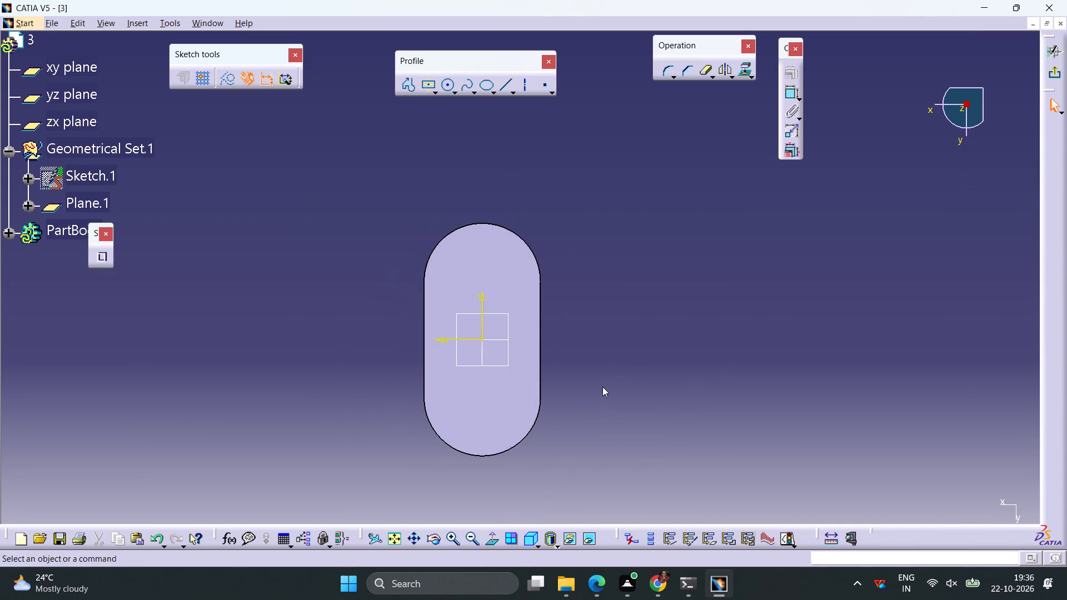
left_click(537, 319)
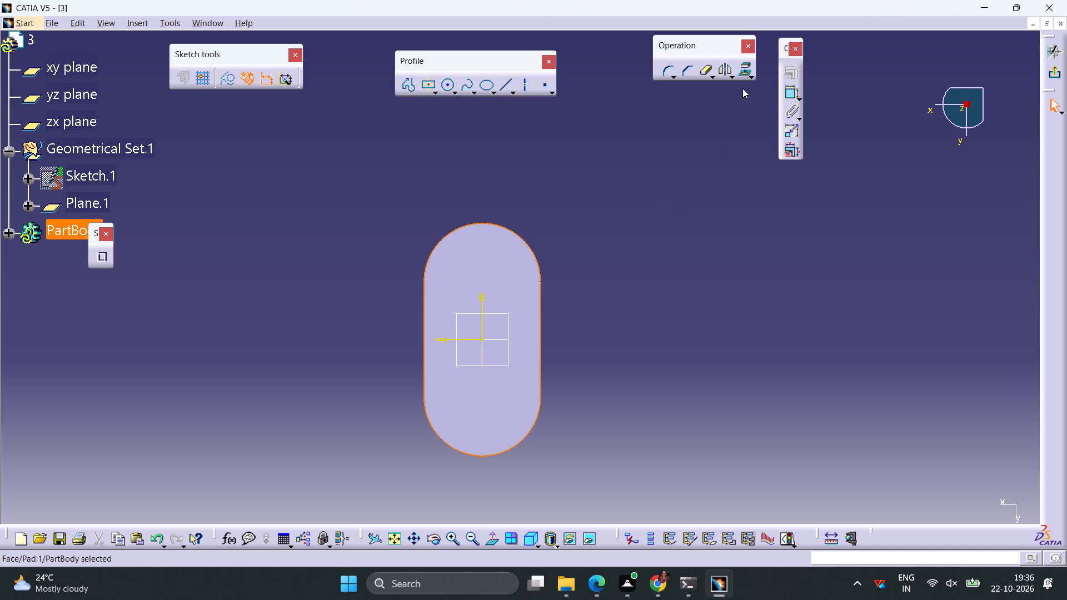
left_click(732, 75)
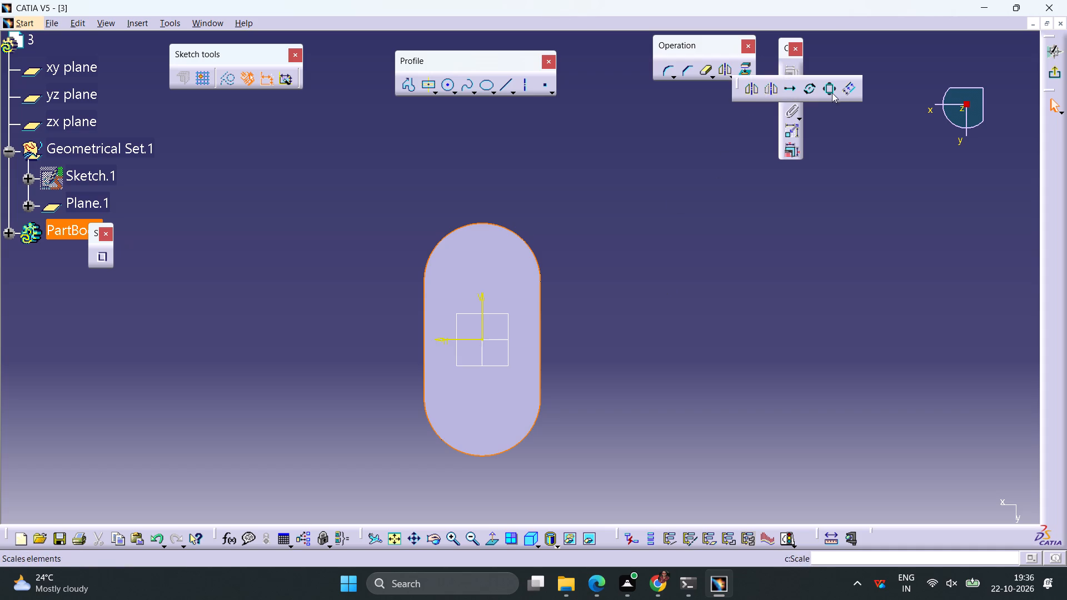
left_click(839, 91)
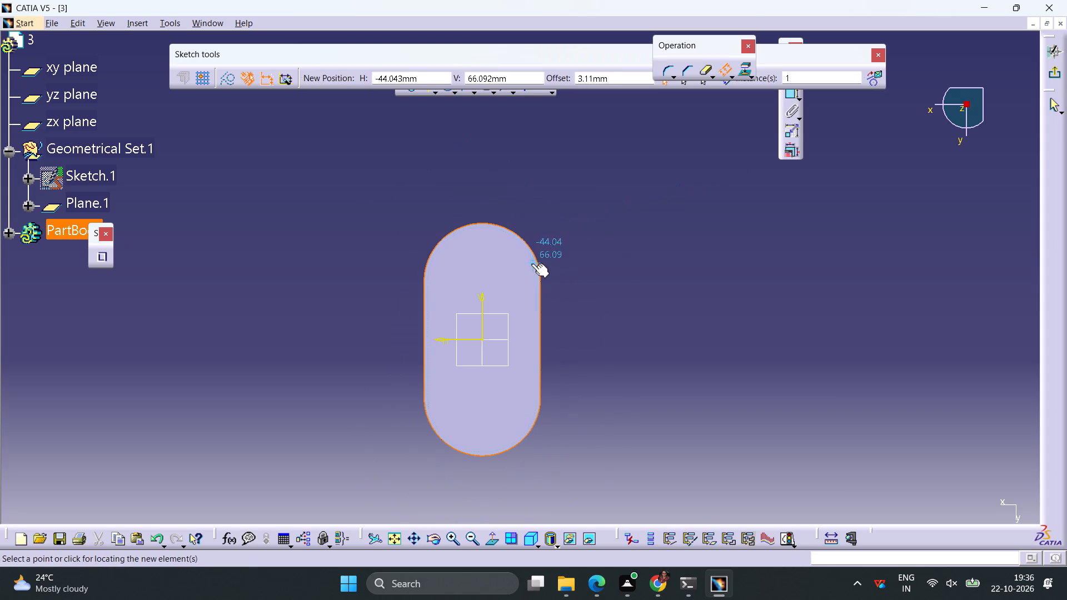
left_click(518, 269)
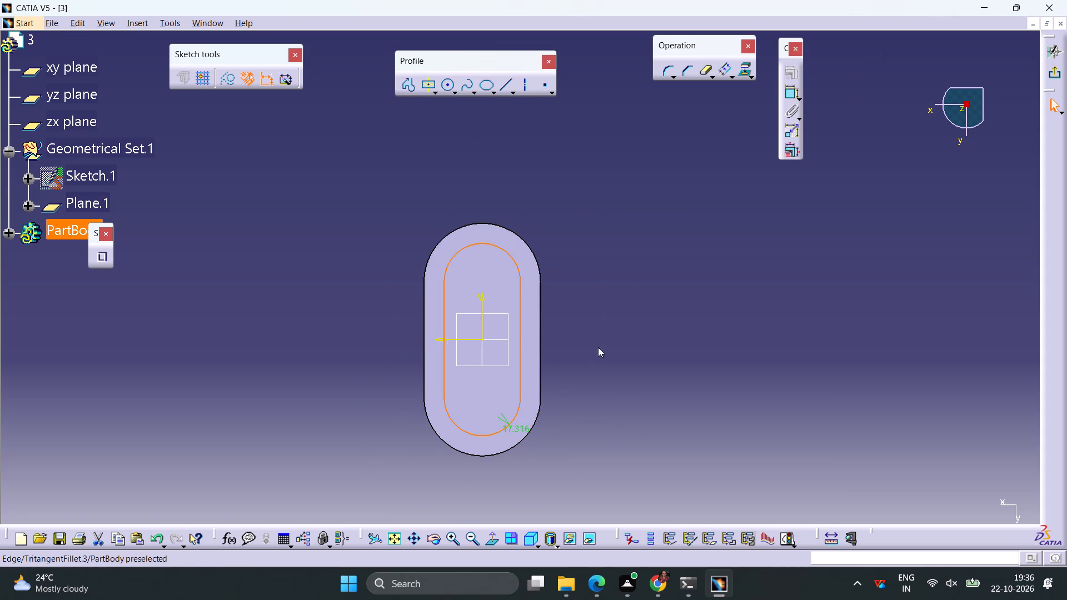
Set the sketched outline's offset to 10 mm and finish the sketch.
double_click(521, 432)
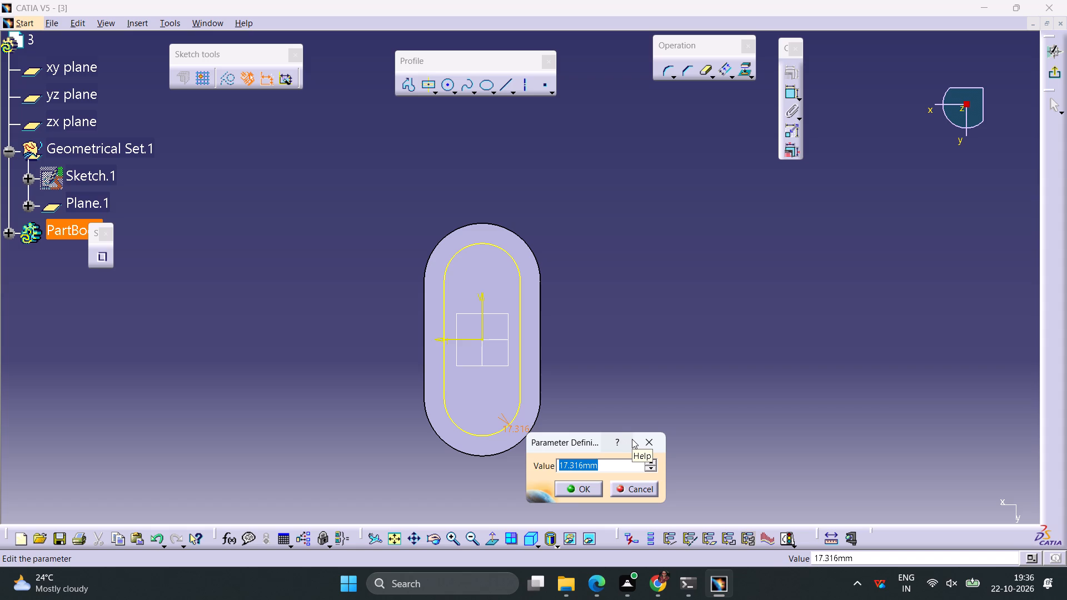
type("10")
key("Return")
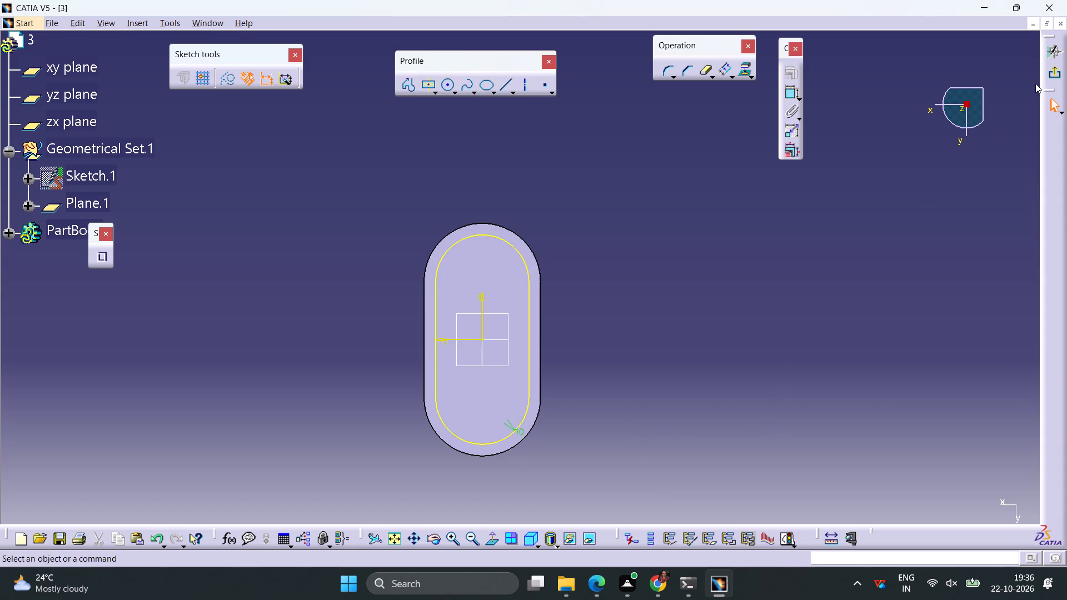
left_click(1048, 76)
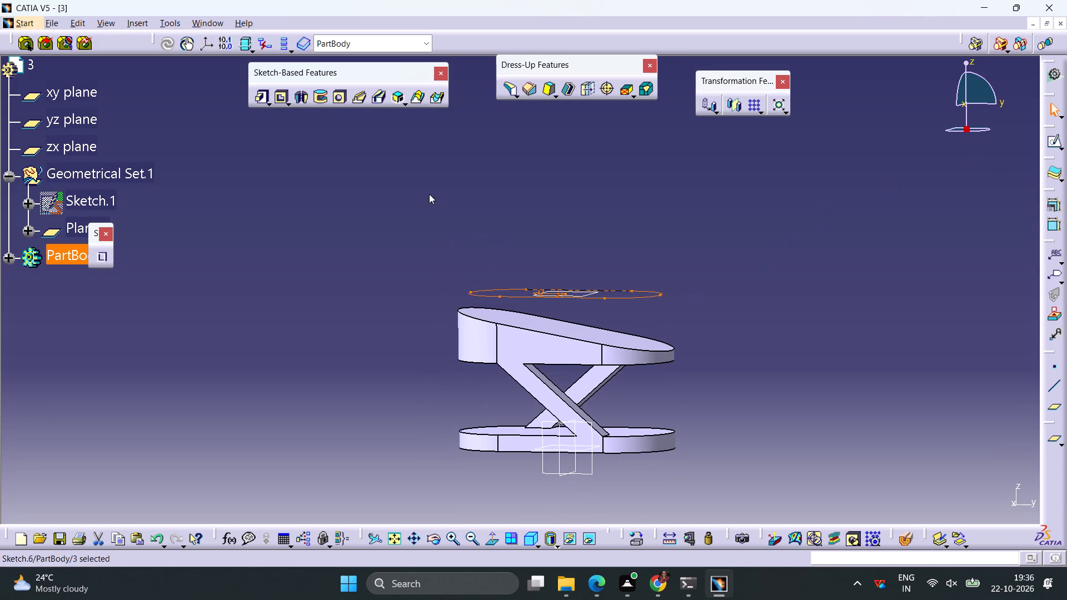
Cut a Pocket from the offset outline sketch with its direction reversed down into the wedge, 75 mm deep.
left_click(279, 99)
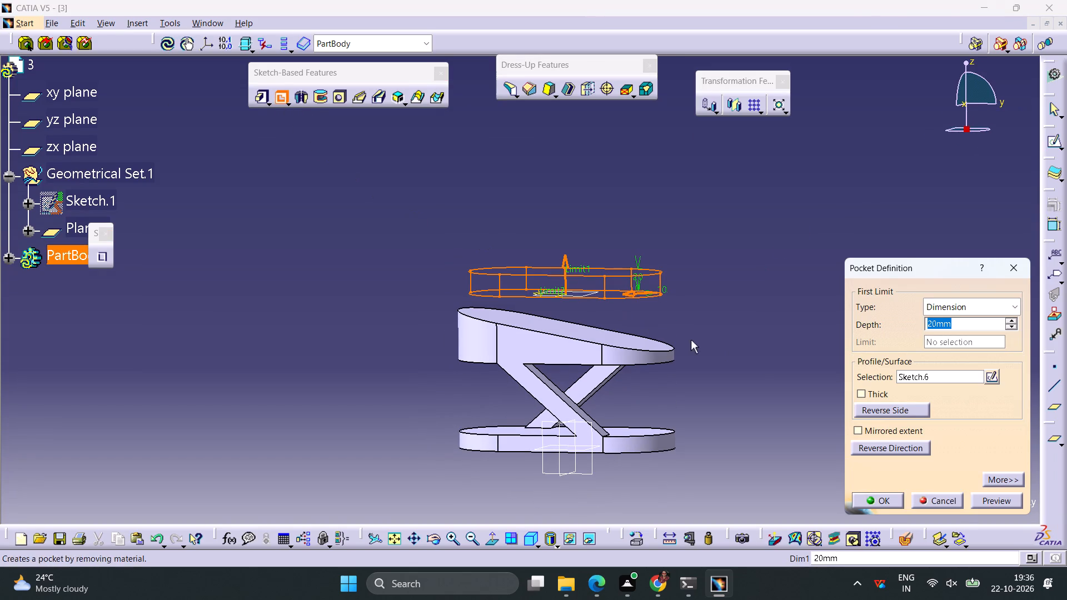
left_click(880, 450)
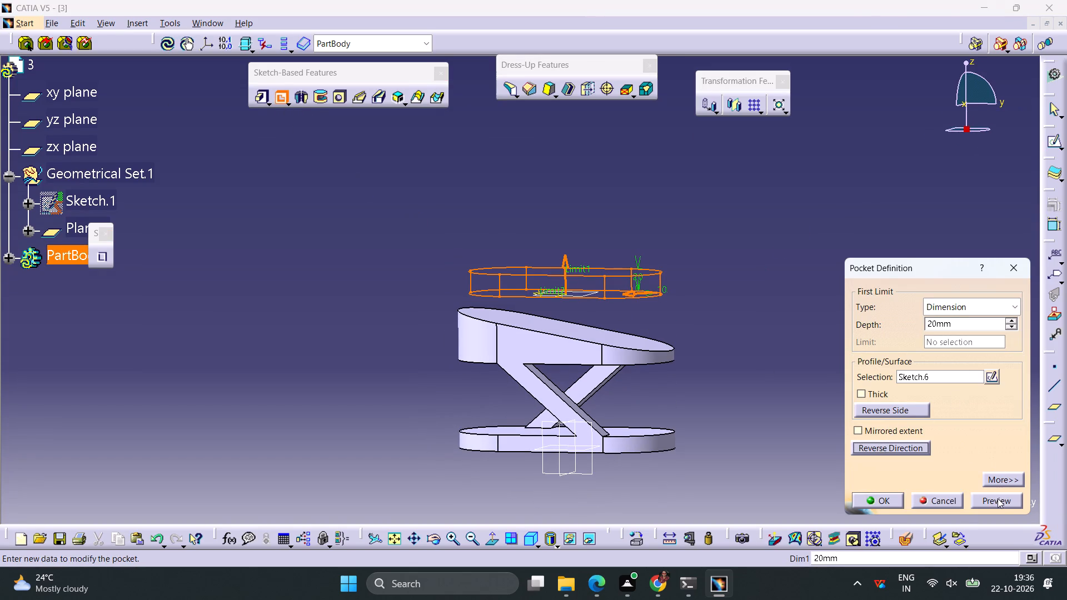
left_click_drag(958, 327, 898, 319)
type("50")
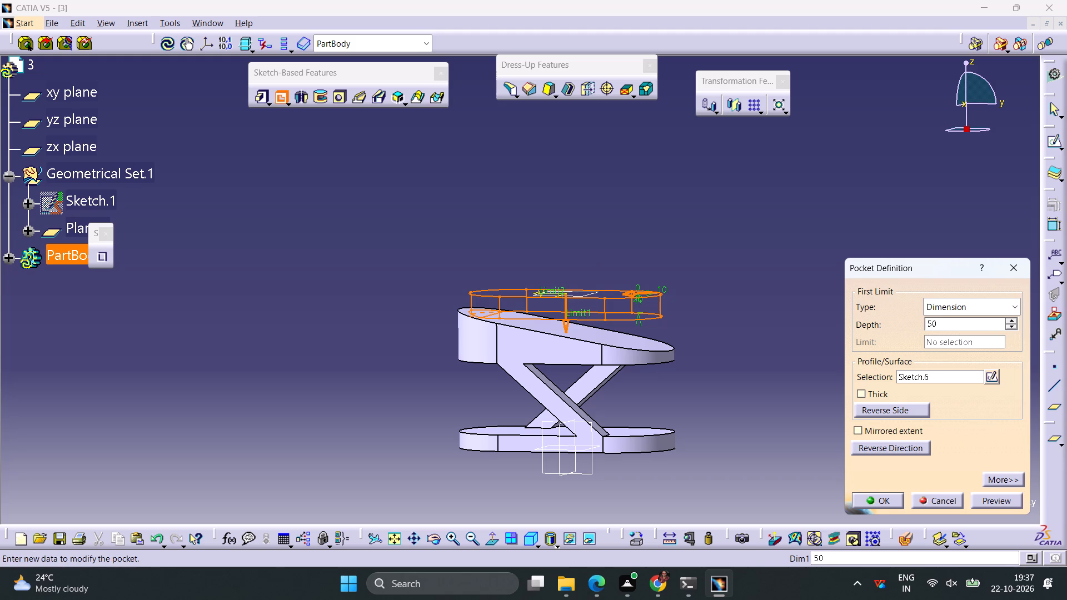
left_click(994, 499)
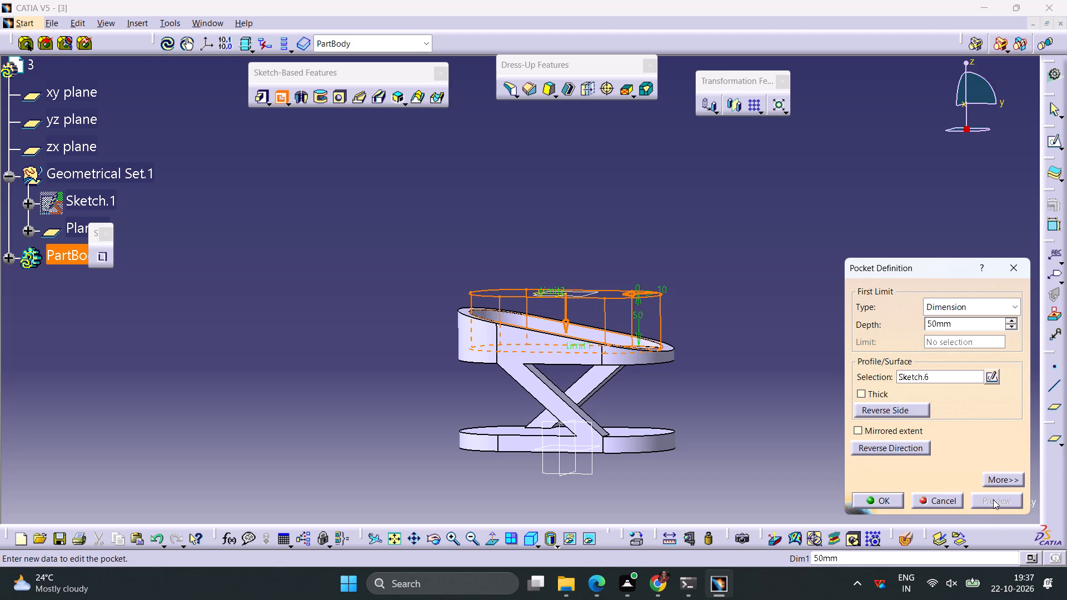
left_click_drag(954, 326, 926, 321)
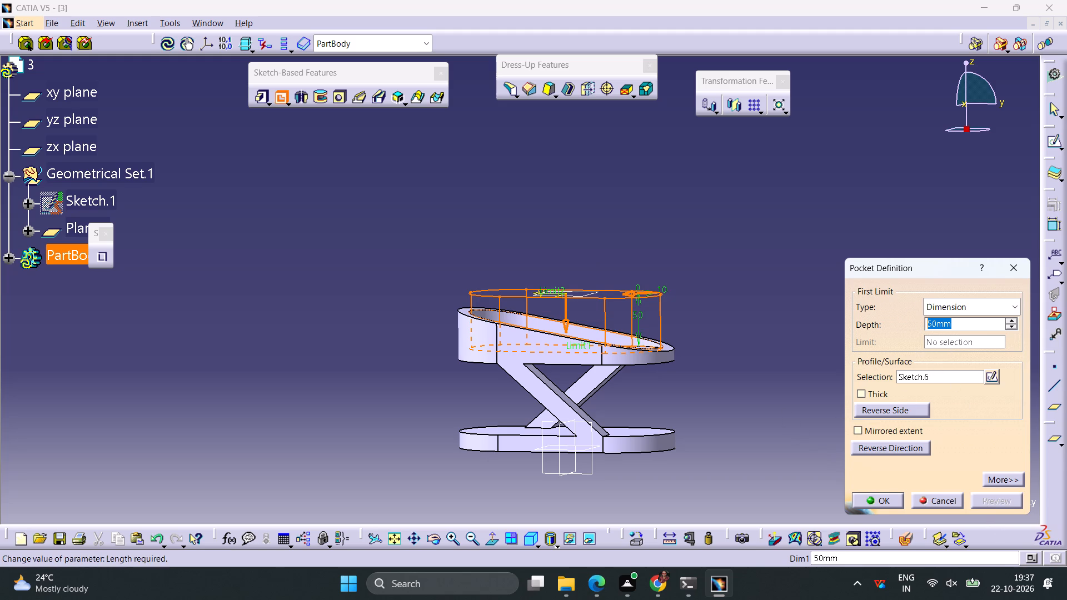
left_click_drag(926, 321, 919, 323)
type("75")
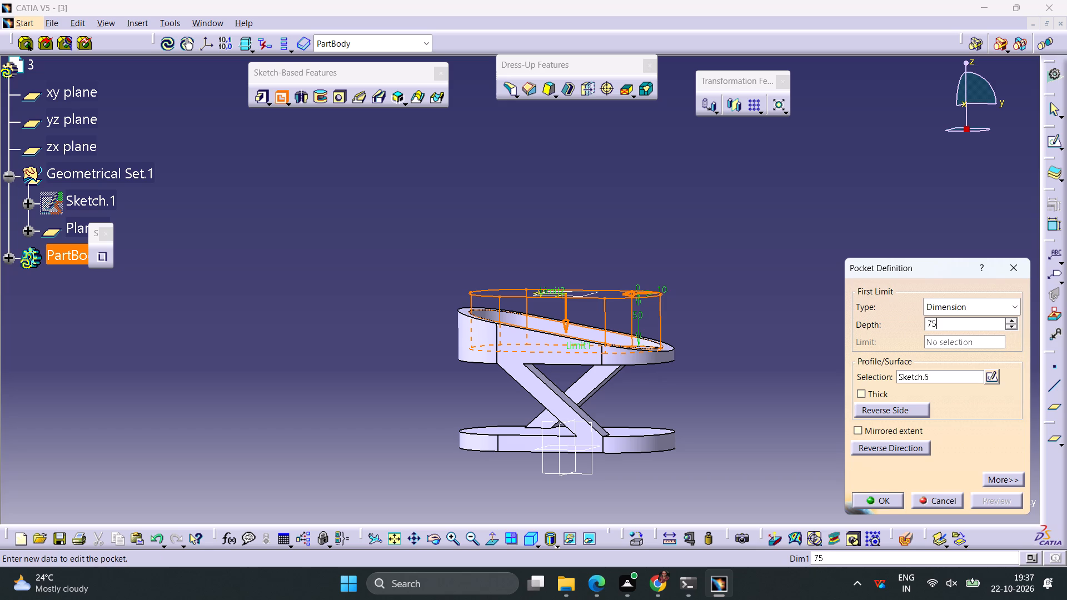
left_click(815, 437)
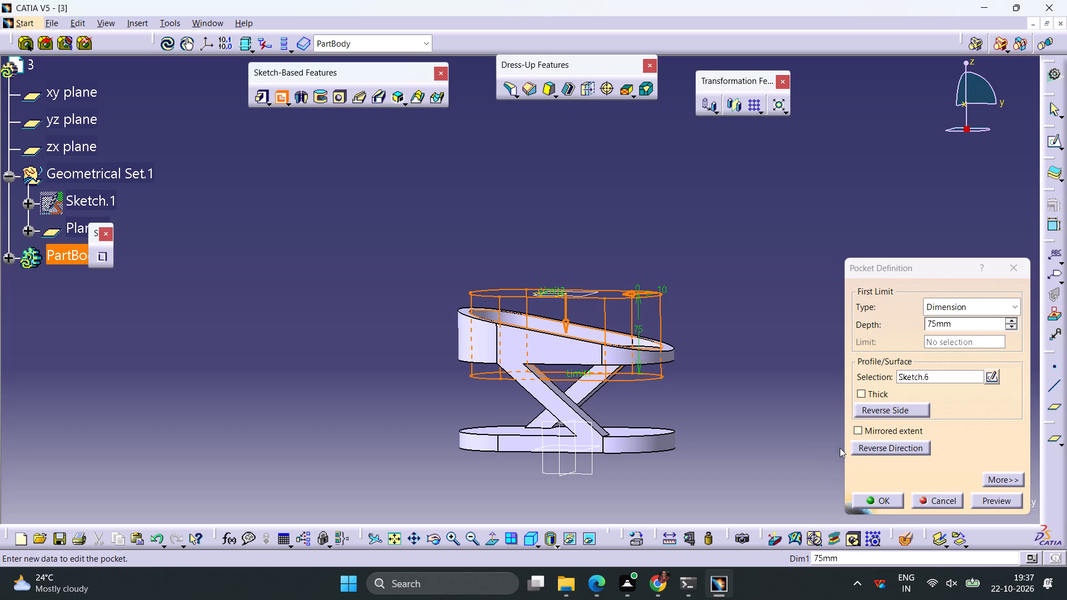
left_click(884, 500)
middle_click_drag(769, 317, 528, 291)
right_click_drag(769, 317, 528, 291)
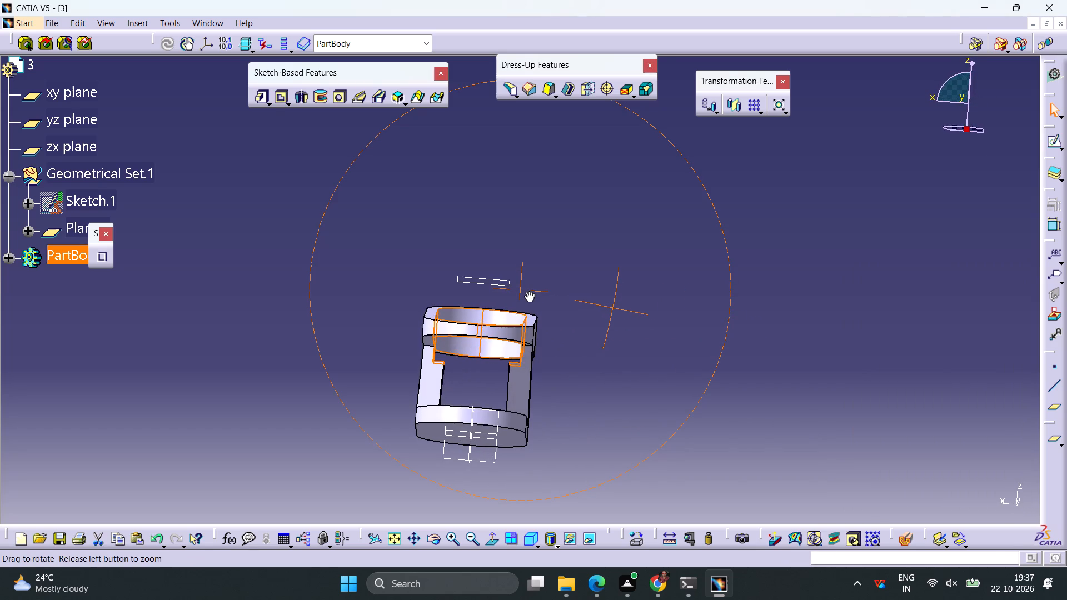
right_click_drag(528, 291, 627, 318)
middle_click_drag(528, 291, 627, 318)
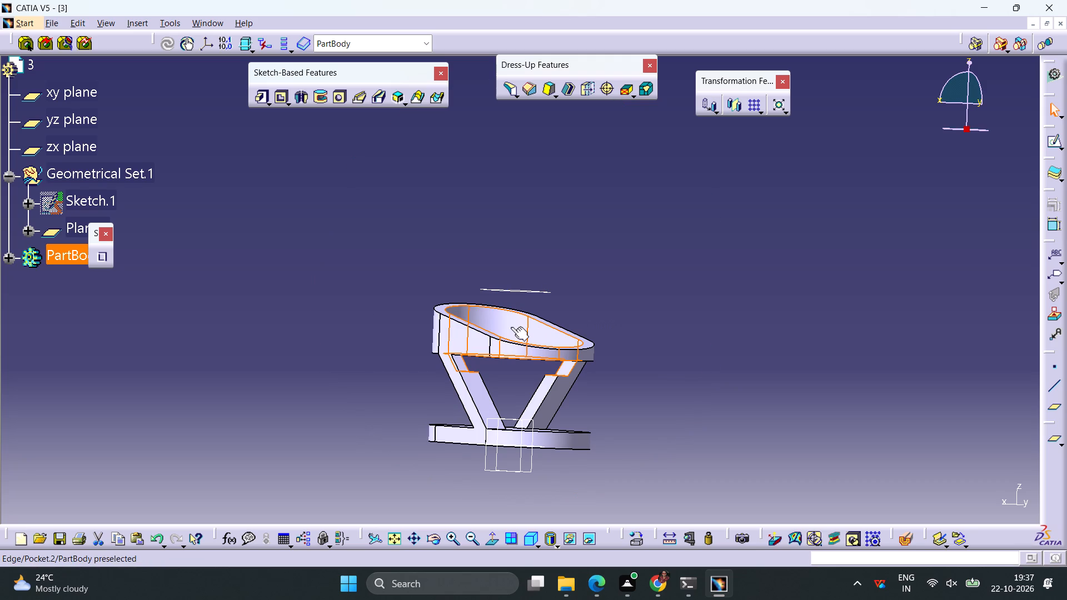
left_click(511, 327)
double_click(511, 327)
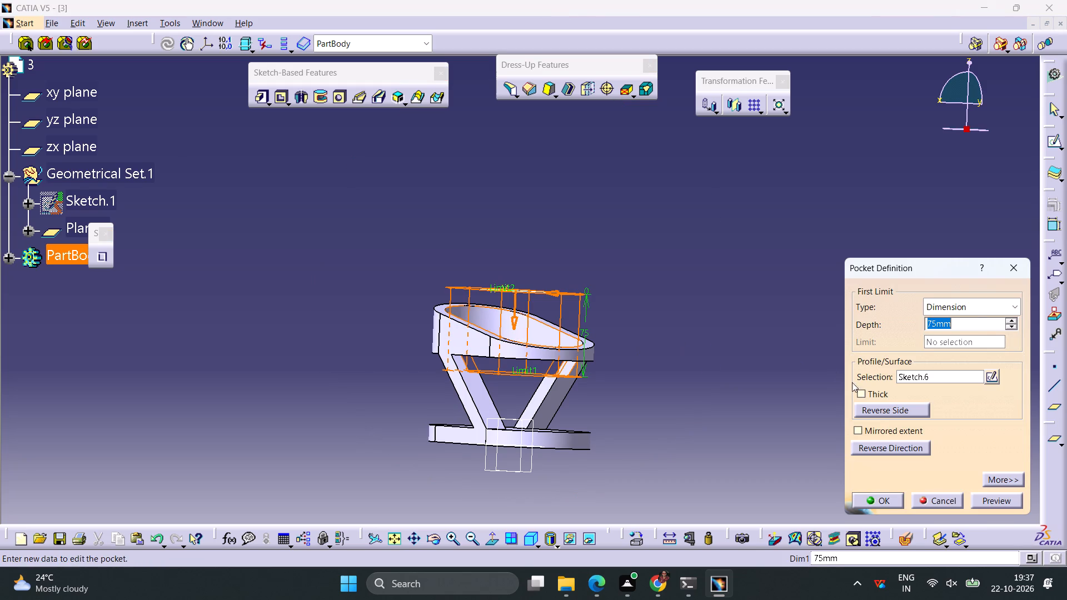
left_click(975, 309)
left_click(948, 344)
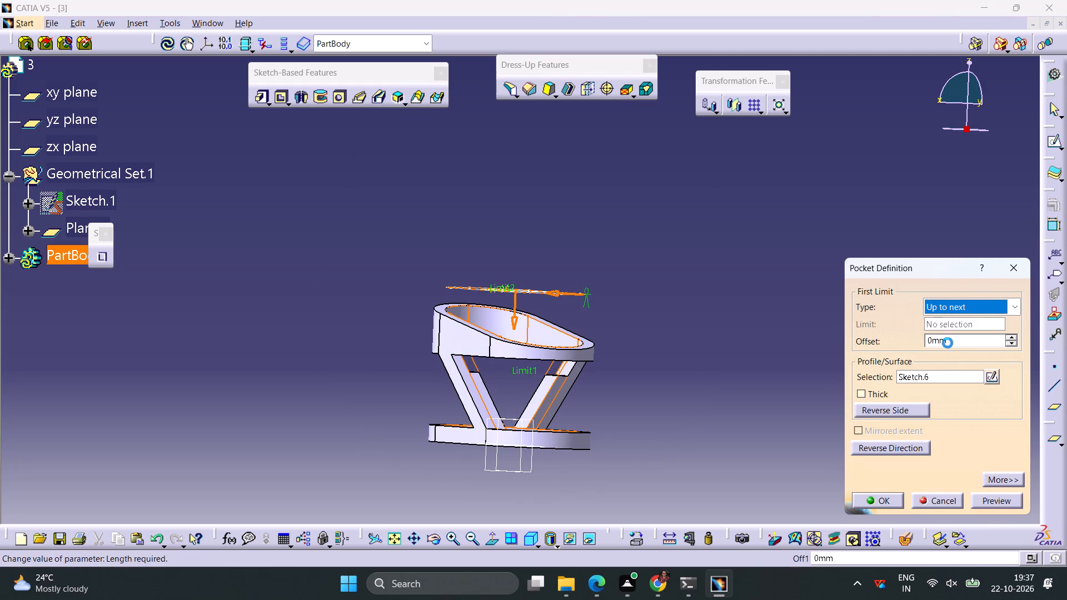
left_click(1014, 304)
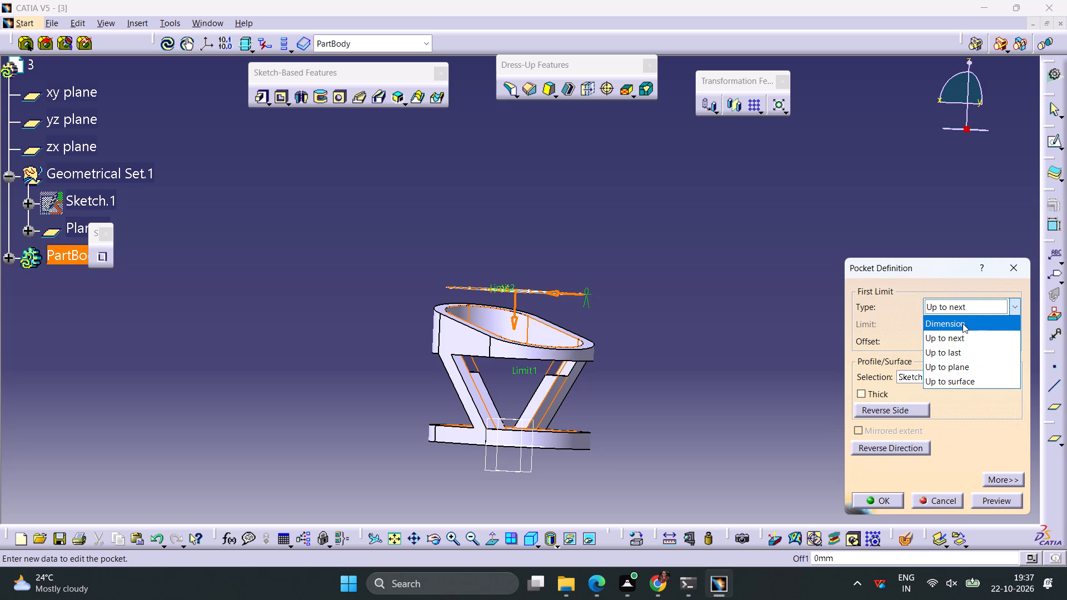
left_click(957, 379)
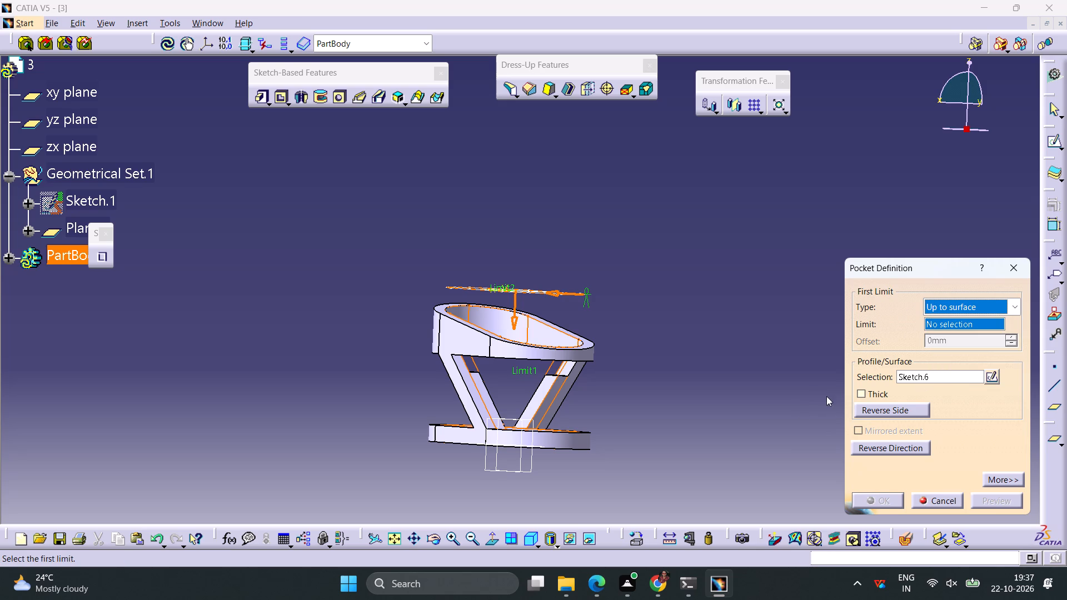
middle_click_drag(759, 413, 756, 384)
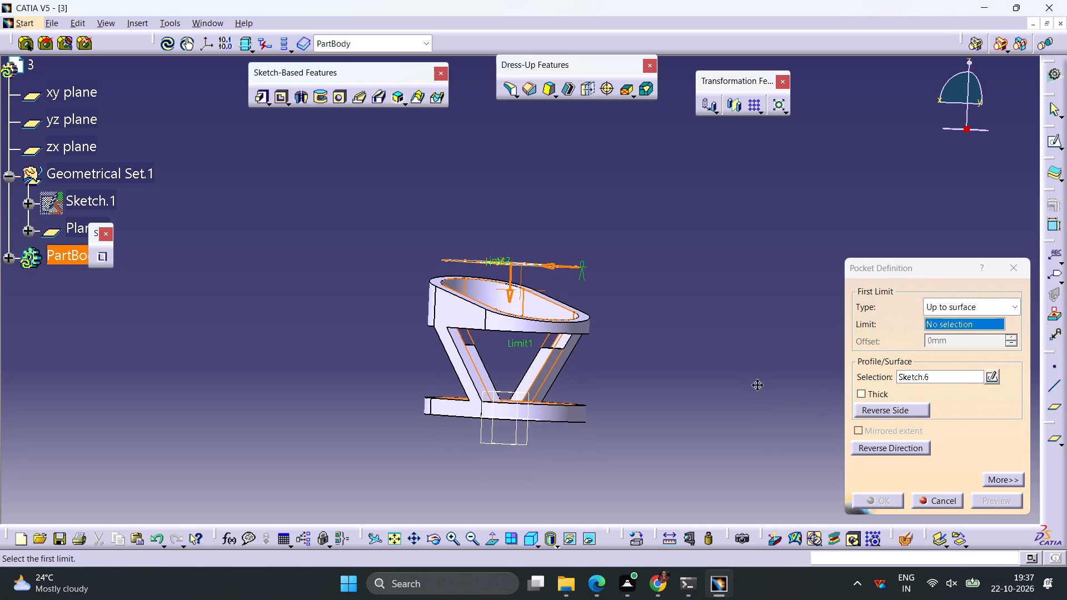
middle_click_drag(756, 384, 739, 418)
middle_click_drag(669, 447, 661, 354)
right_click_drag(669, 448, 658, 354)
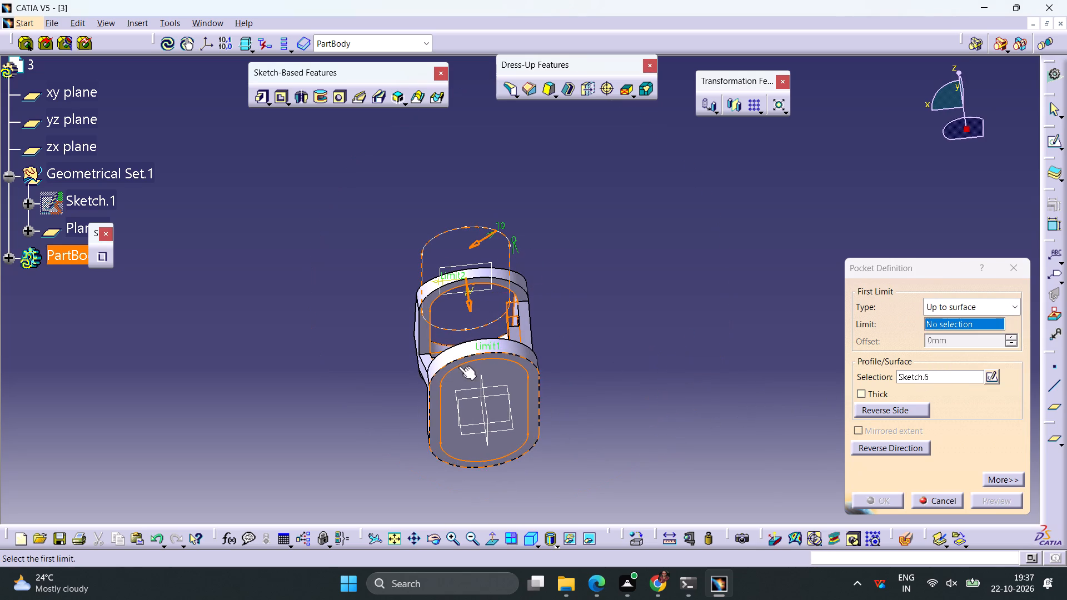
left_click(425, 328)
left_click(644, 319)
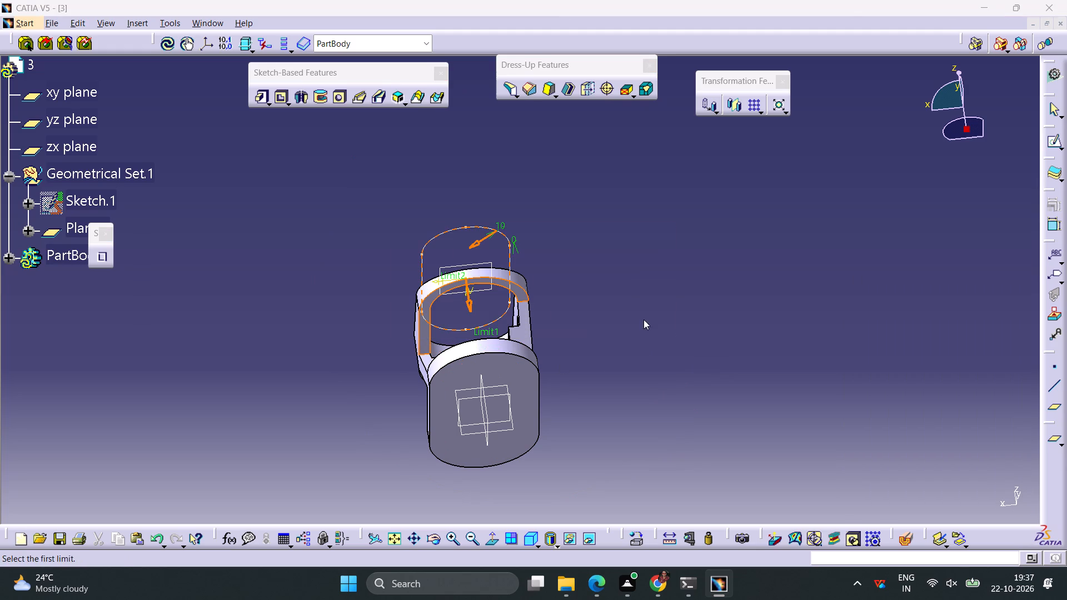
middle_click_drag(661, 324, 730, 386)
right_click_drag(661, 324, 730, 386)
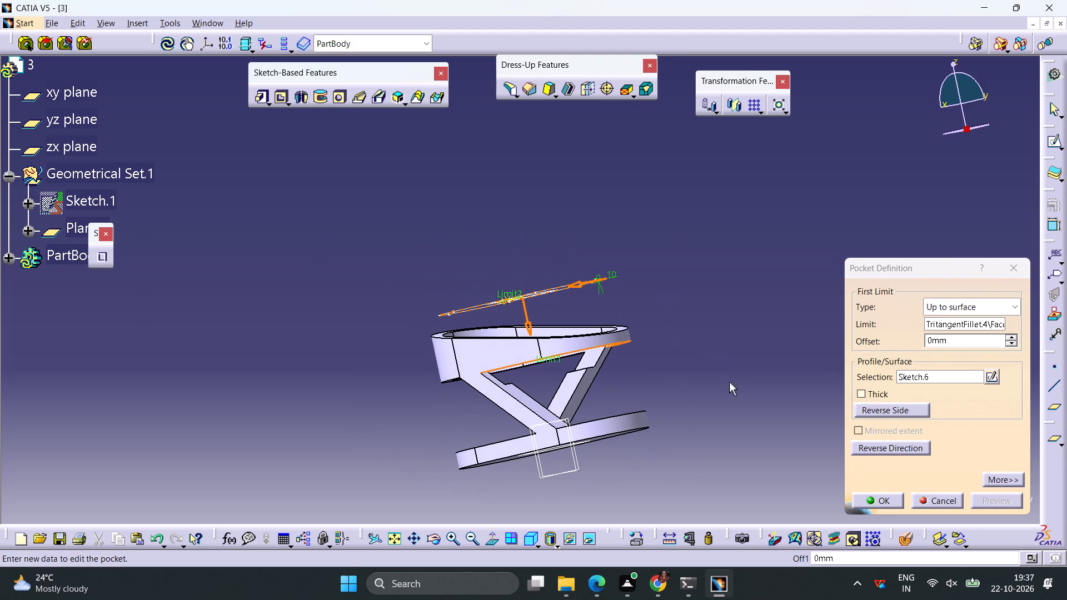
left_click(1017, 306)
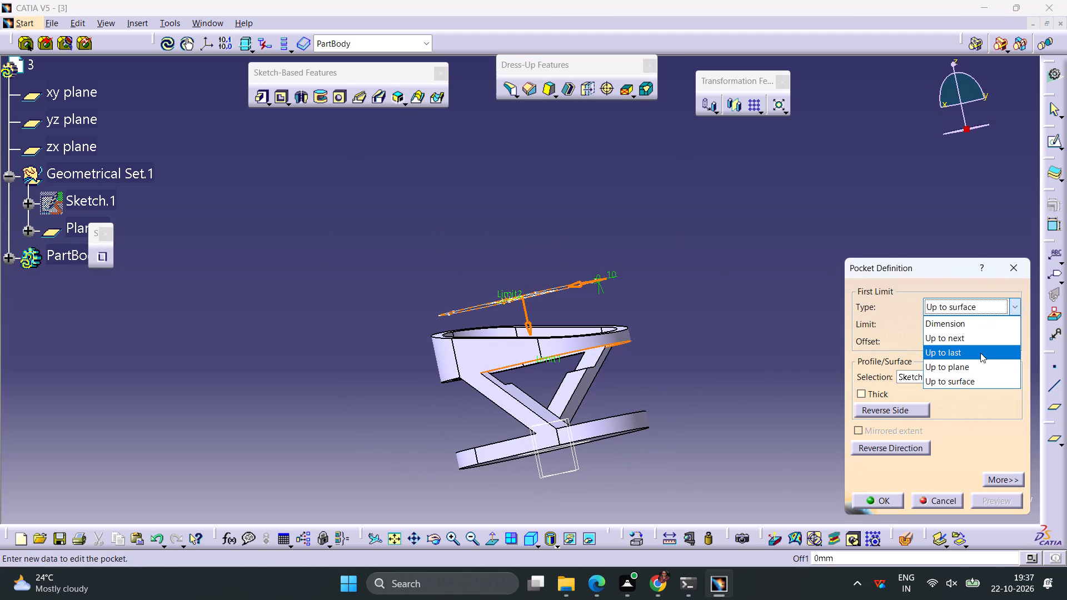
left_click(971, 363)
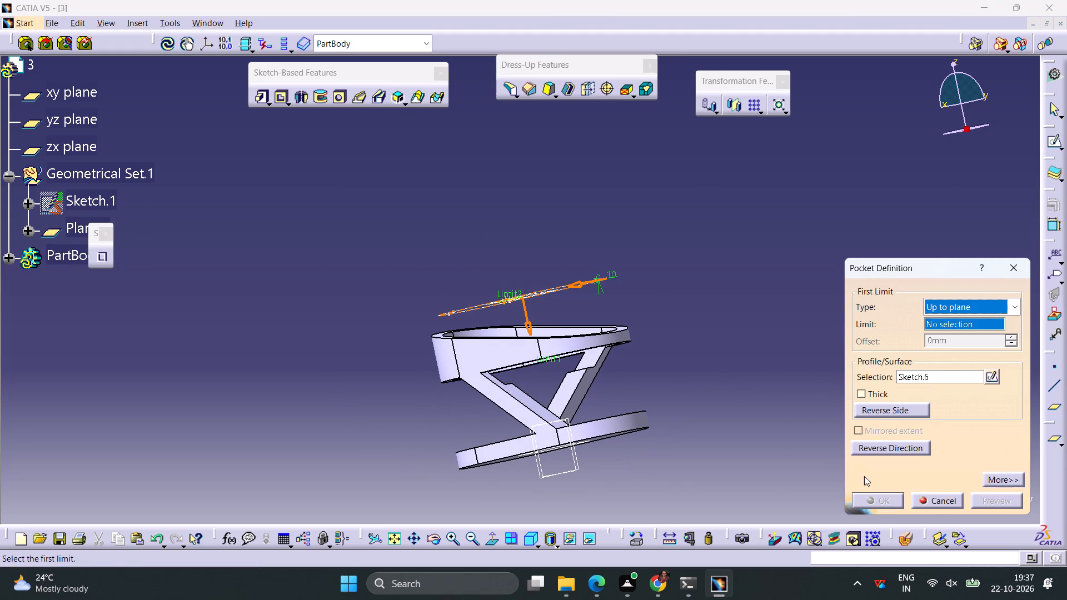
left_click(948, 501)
Undo the 75 mm deep pocket in the wedge.
key("ctrl+z")
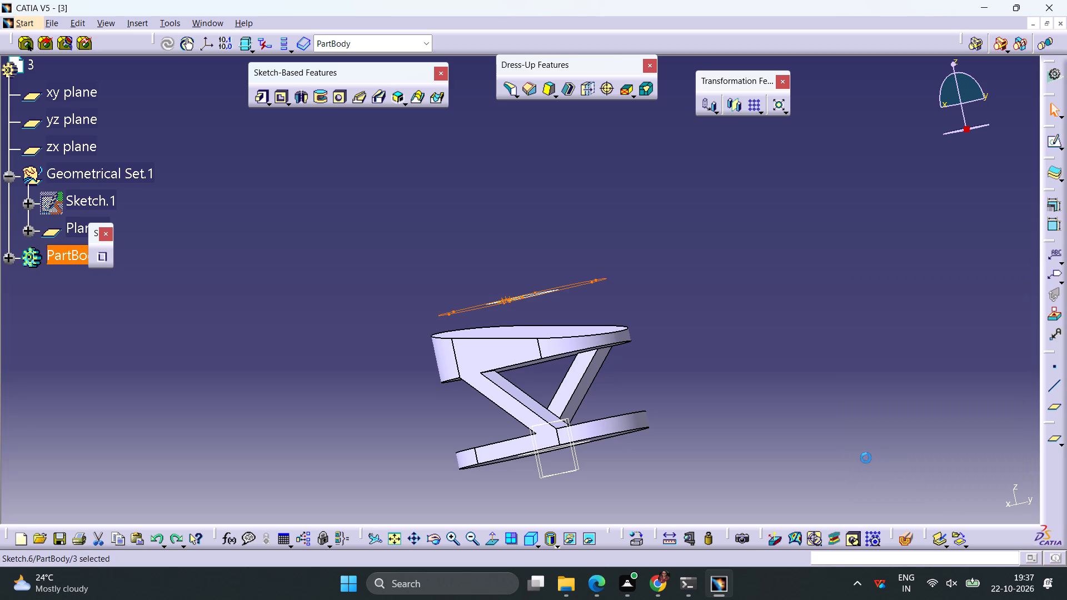
Start a Pocket from the offset outline sketch, reversed down into the wedge, with a 60 mm depth.
middle_click_drag(742, 304, 746, 378)
right_click_drag(742, 304, 746, 378)
left_click(278, 96)
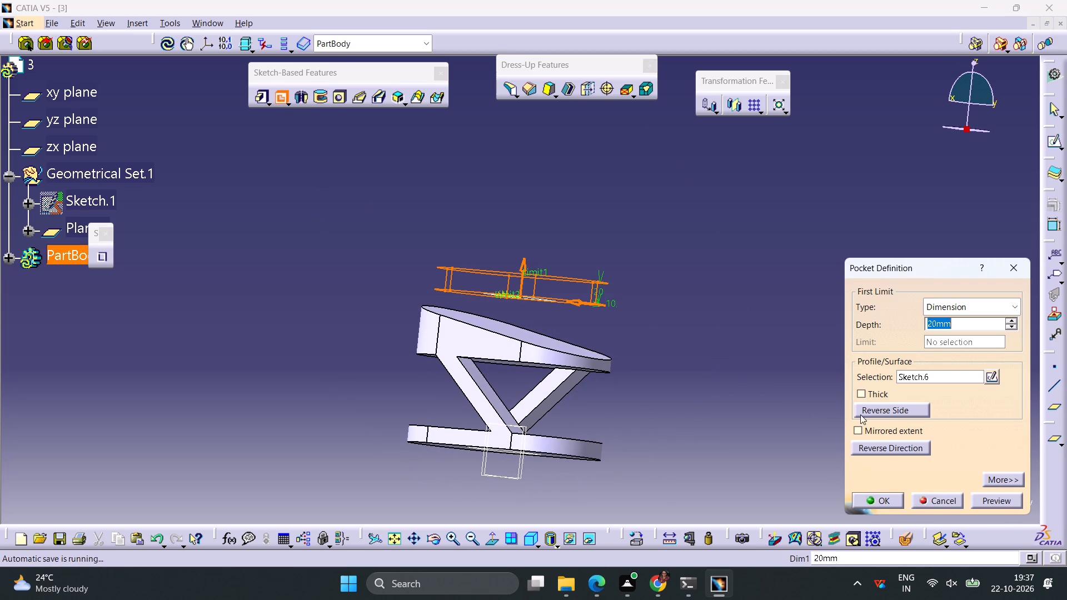
left_click(884, 447)
left_click_drag(951, 328, 848, 333)
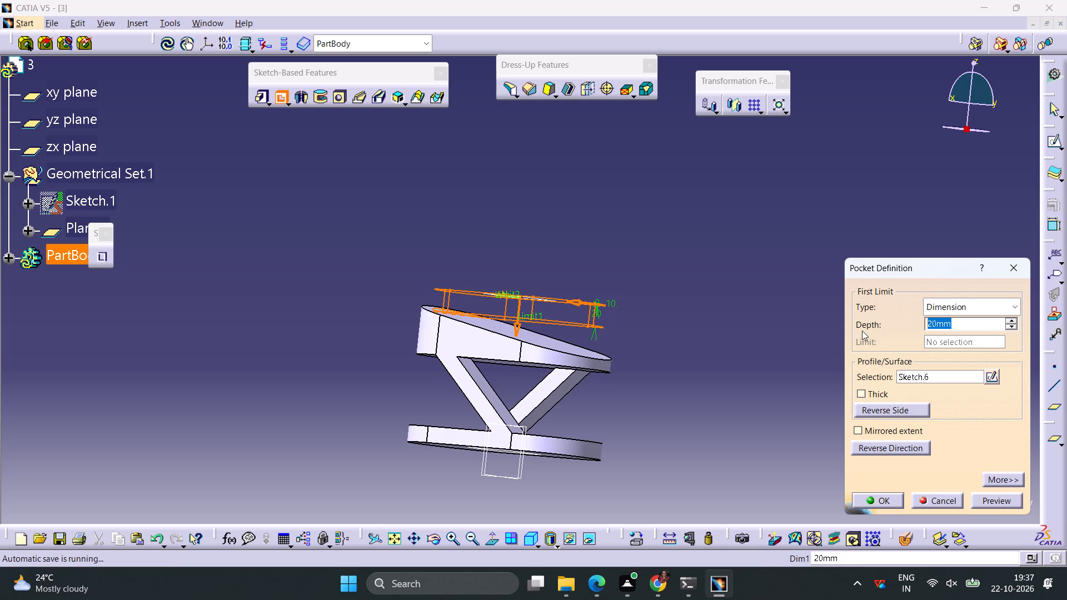
type("75")
key("BackSpace")
key("BackSpace")
type("60")
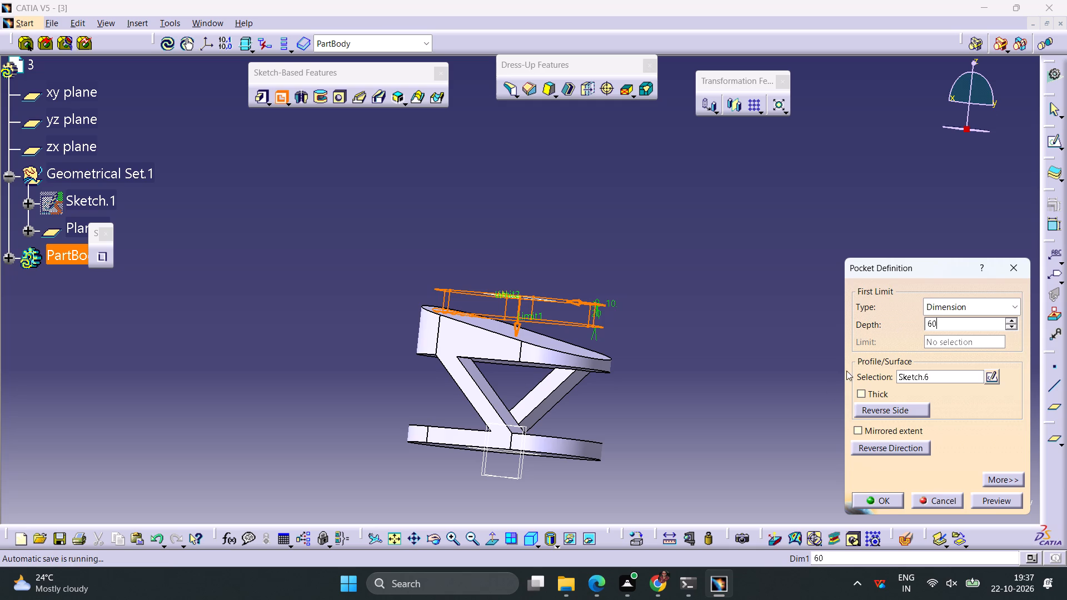
left_click(795, 393)
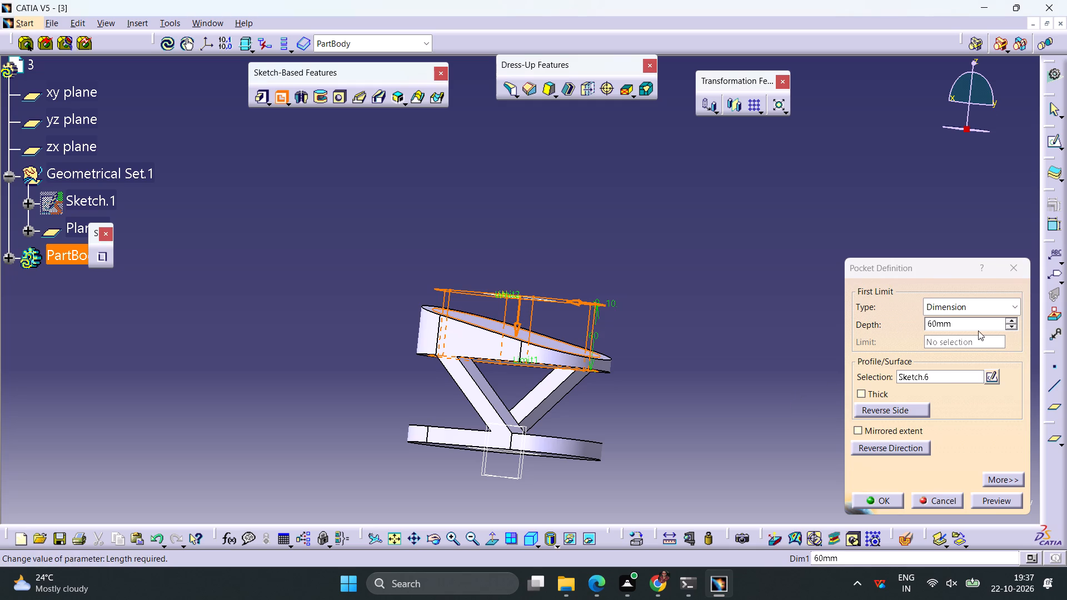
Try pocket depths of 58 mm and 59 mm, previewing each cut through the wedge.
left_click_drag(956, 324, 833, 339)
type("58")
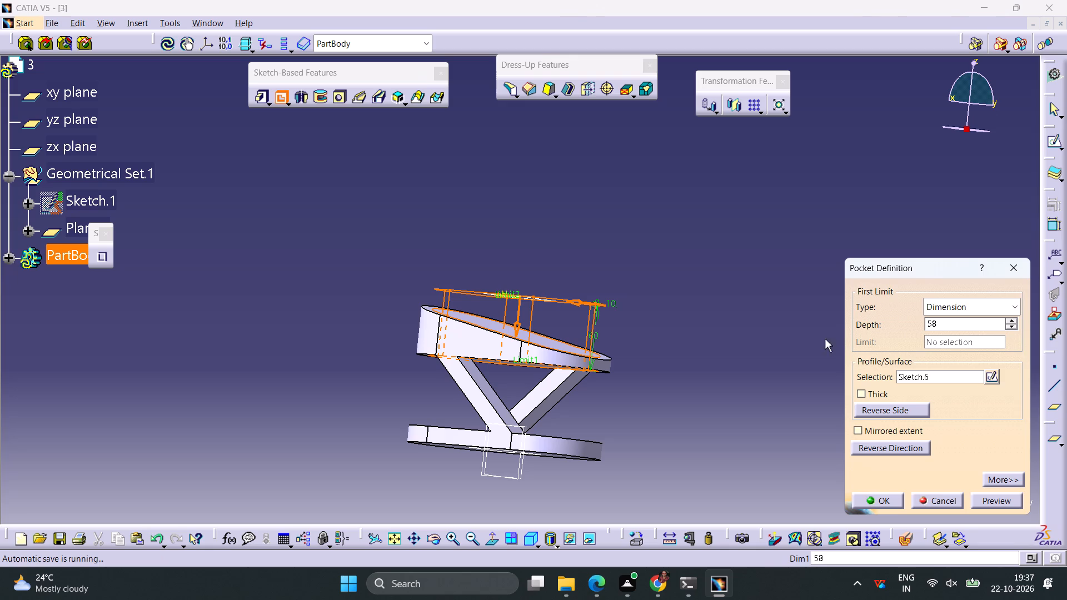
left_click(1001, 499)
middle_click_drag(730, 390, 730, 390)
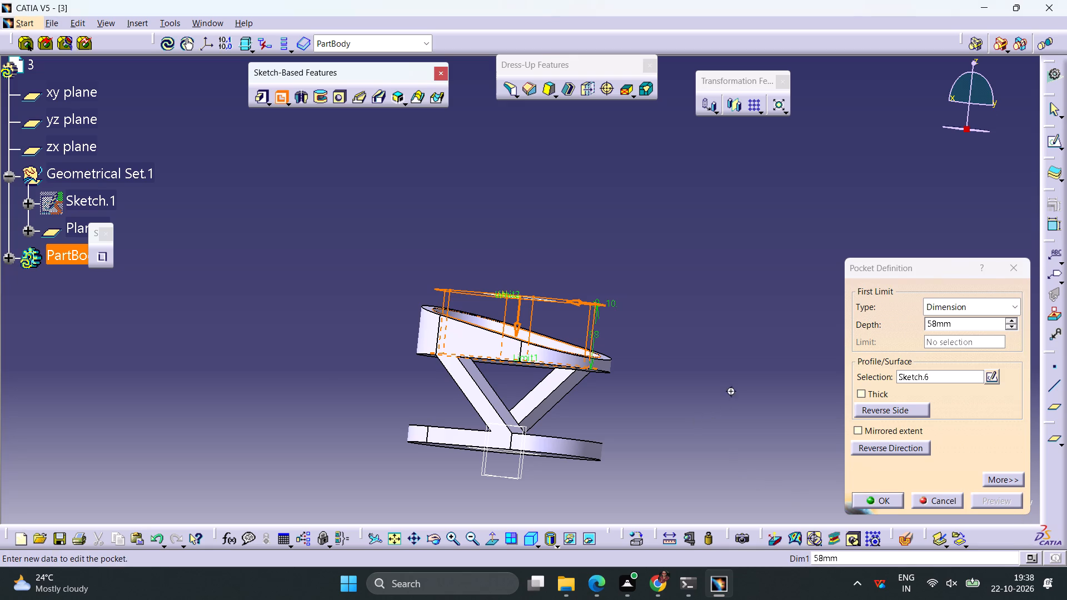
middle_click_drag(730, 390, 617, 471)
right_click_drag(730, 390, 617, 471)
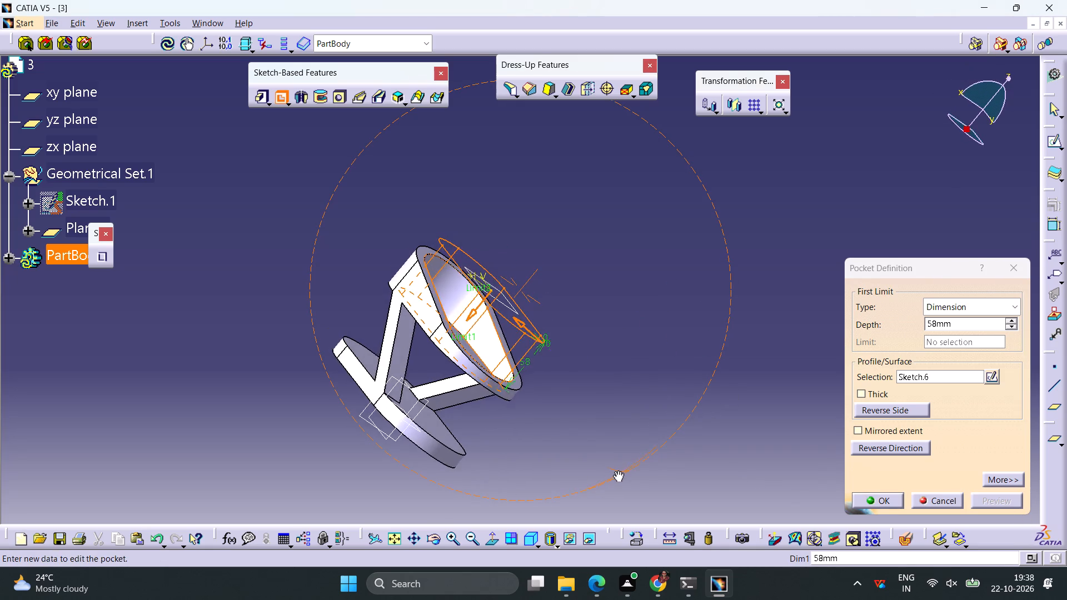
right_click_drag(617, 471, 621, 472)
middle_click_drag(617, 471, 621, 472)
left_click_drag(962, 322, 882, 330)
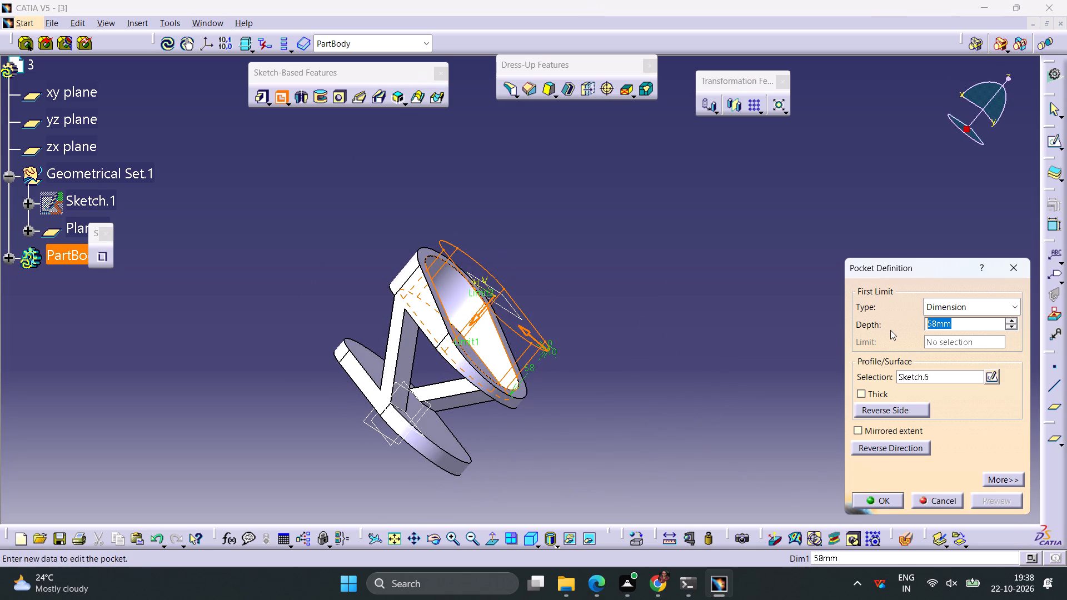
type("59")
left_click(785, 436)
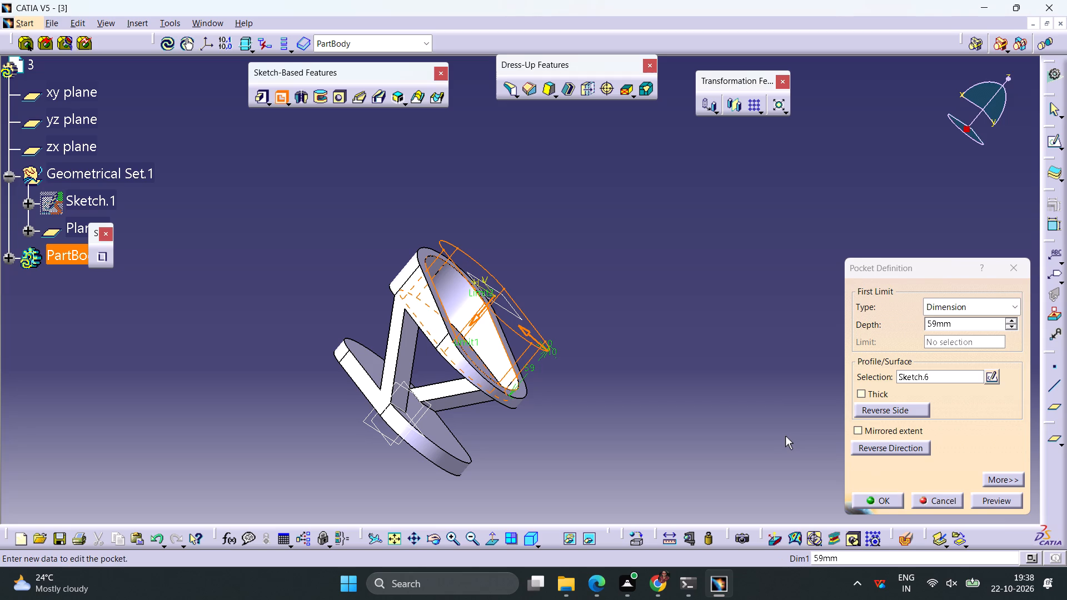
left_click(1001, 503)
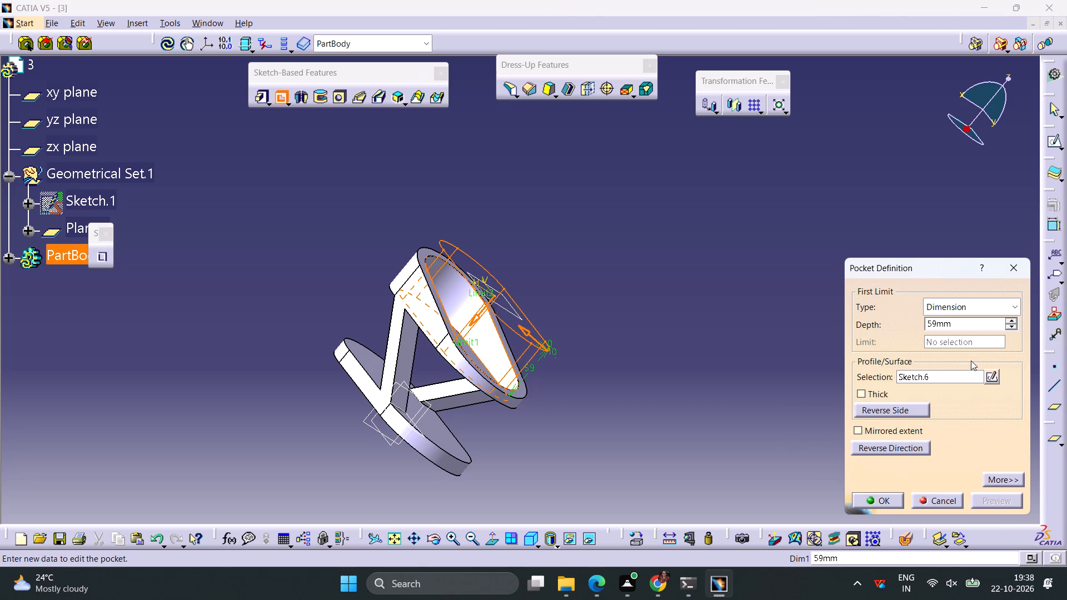
Set the pocket depth to 60 mm, preview it and create the cut through the wedge.
left_click_drag(962, 328, 839, 326)
type("60")
left_click(763, 377)
left_click(991, 502)
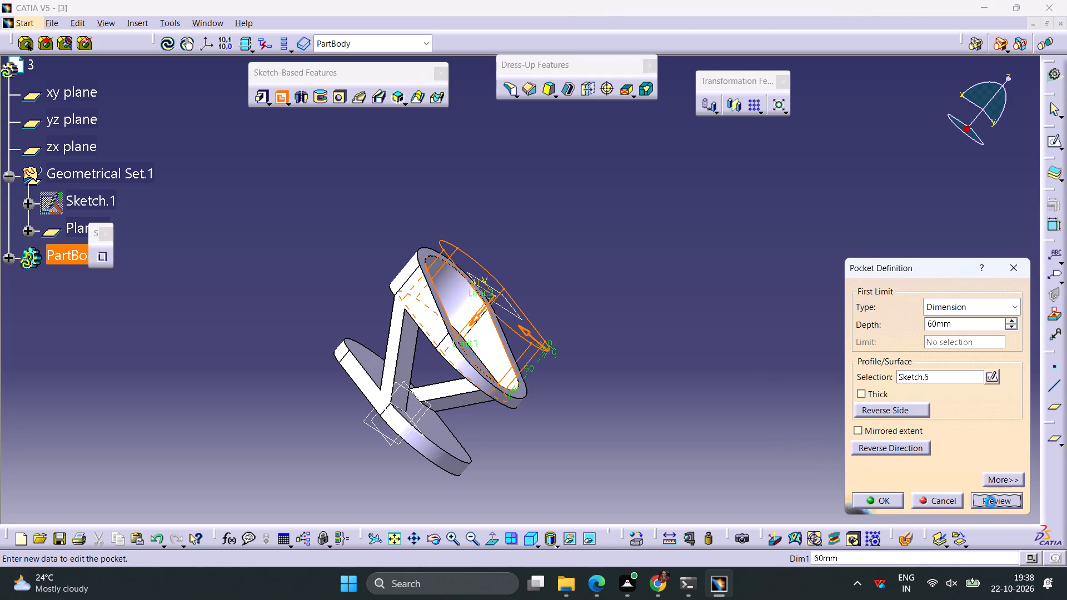
left_click(893, 503)
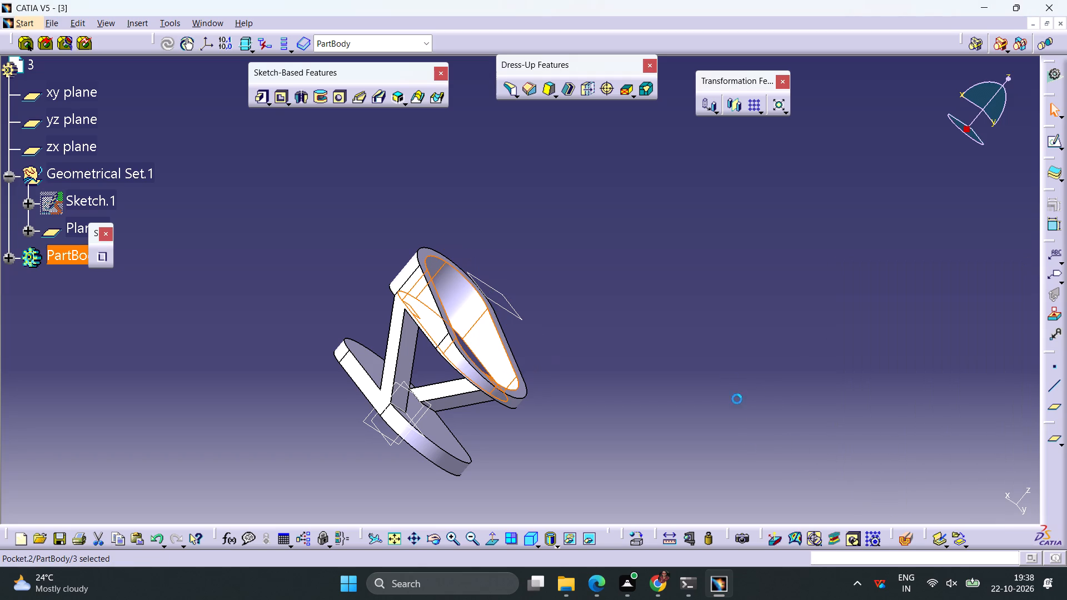
Set the pad length of the first web, Pad.2, between the wedge and lower plate to 10 mm.
middle_click_drag(724, 376, 620, 239)
right_click_drag(717, 359, 620, 239)
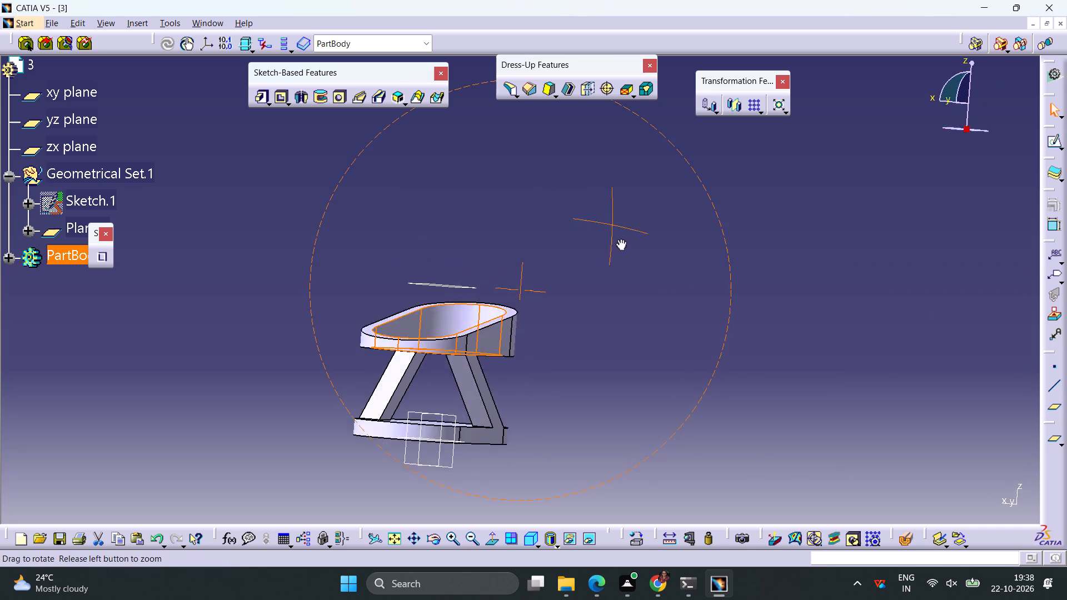
right_click_drag(620, 239, 623, 339)
middle_click_drag(620, 239, 624, 338)
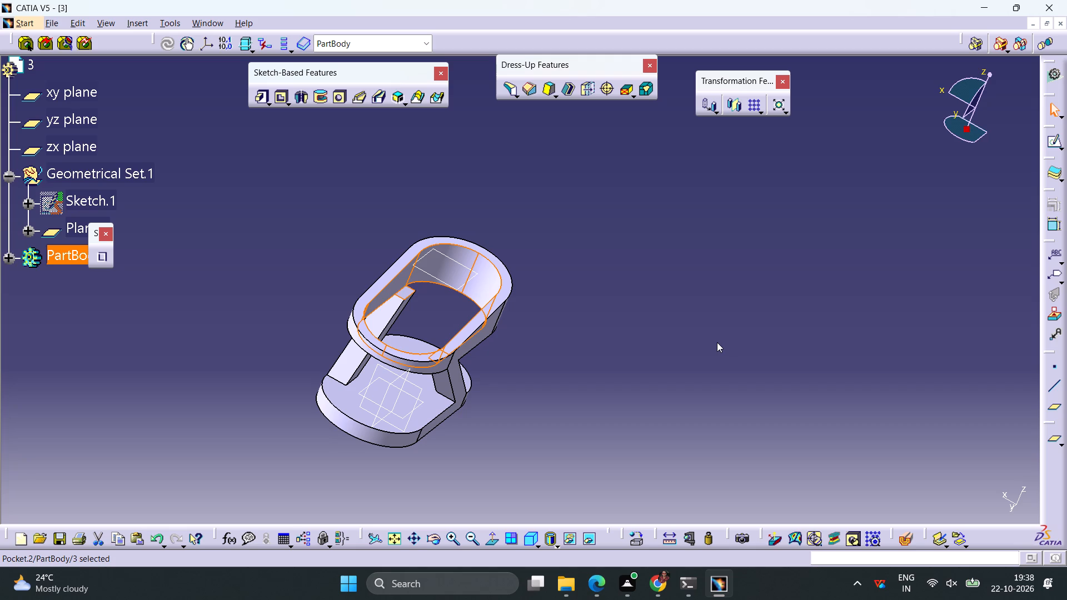
double_click(342, 361)
type("10")
key("Return")
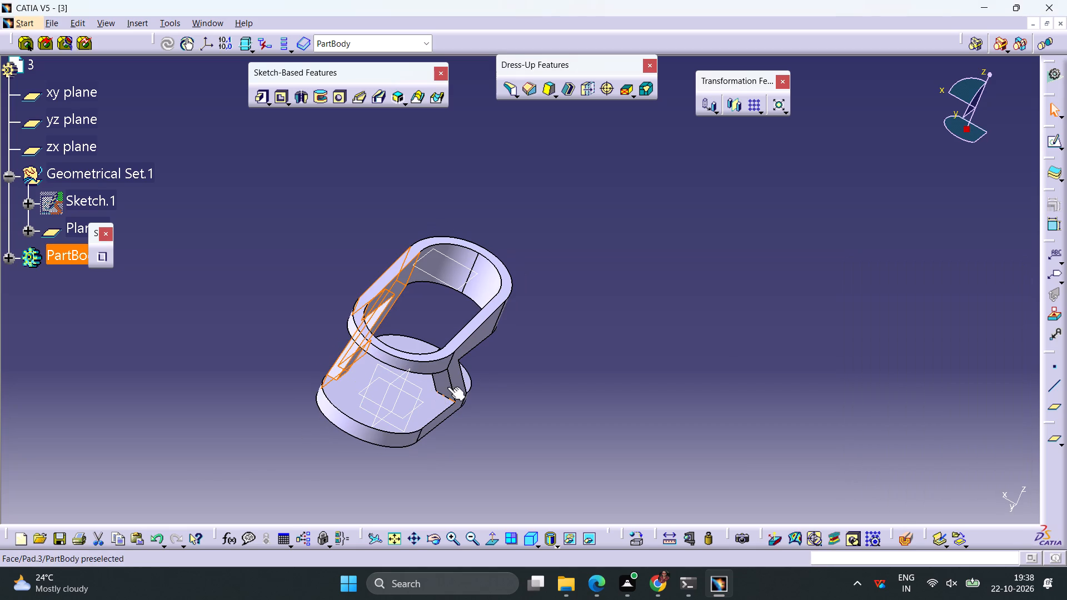
Set the pad length of the opposite web, Pad.3, to 10 mm as well.
double_click(456, 381)
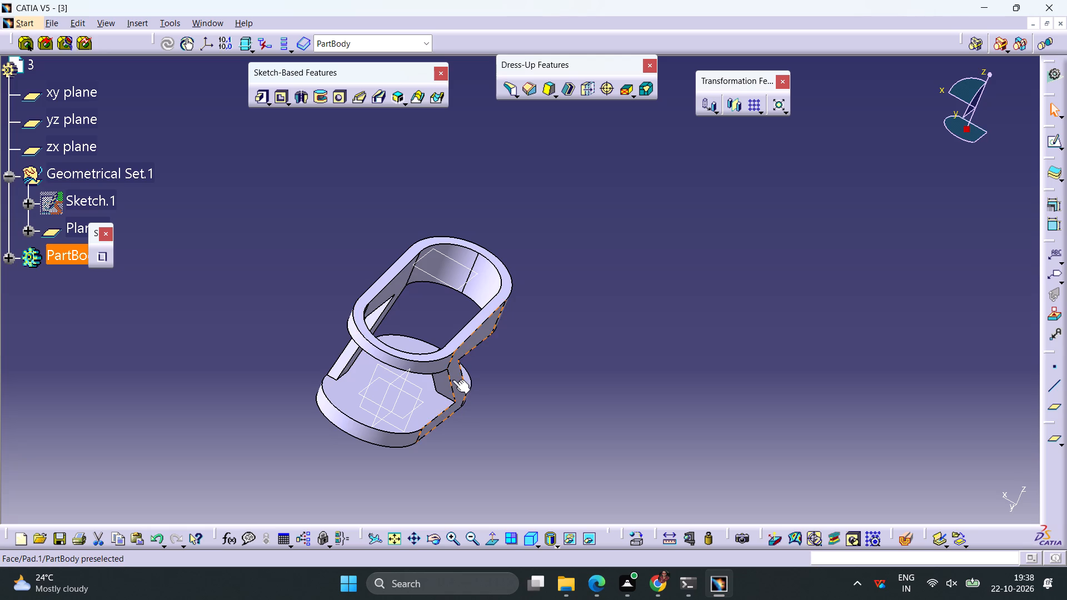
double_click(446, 385)
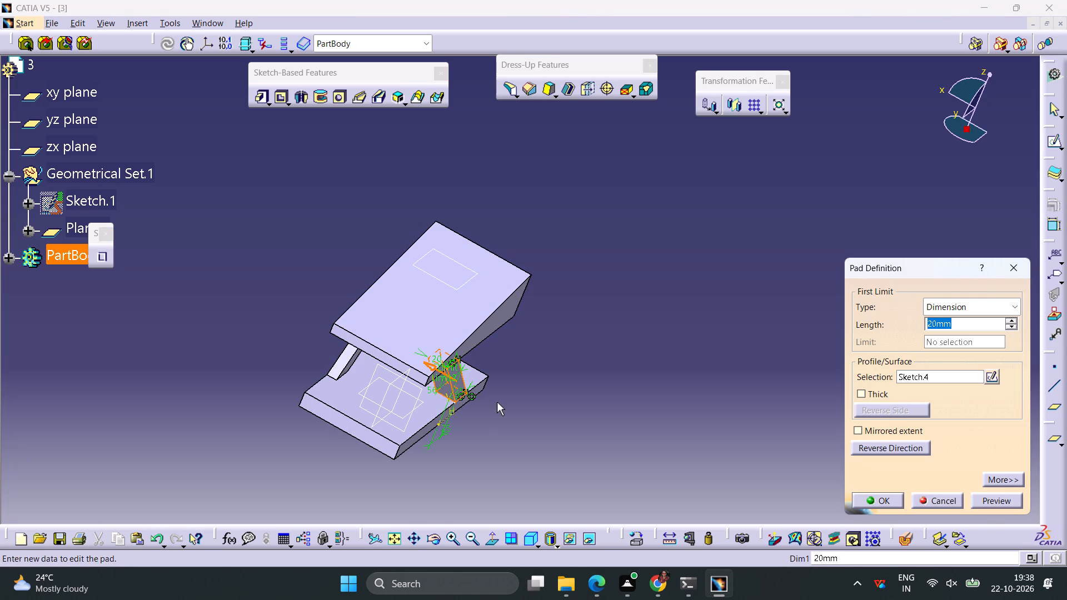
type("10")
key("Return")
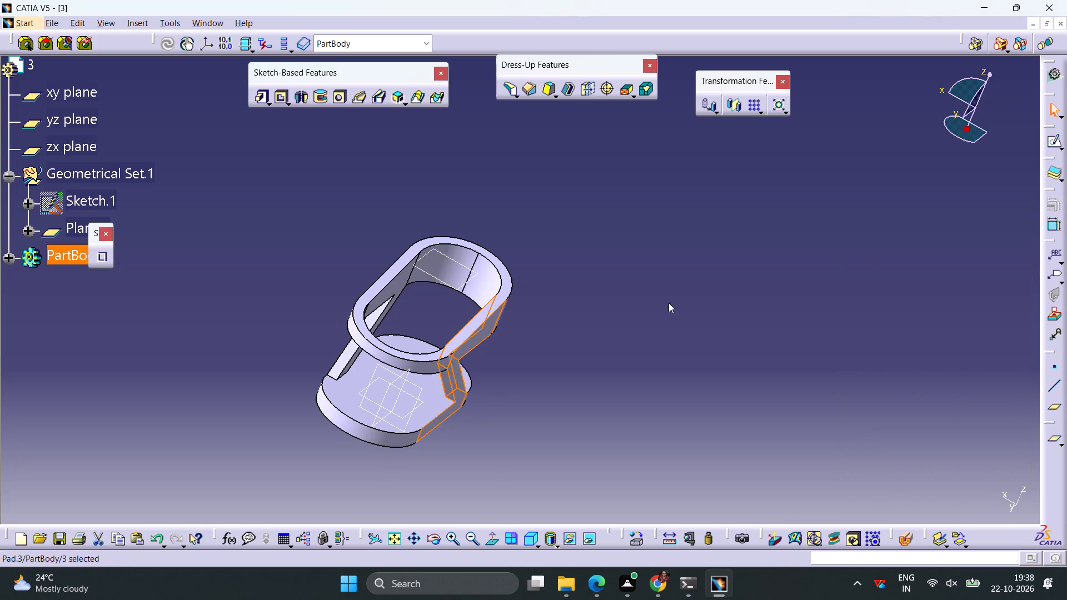
left_click(657, 306)
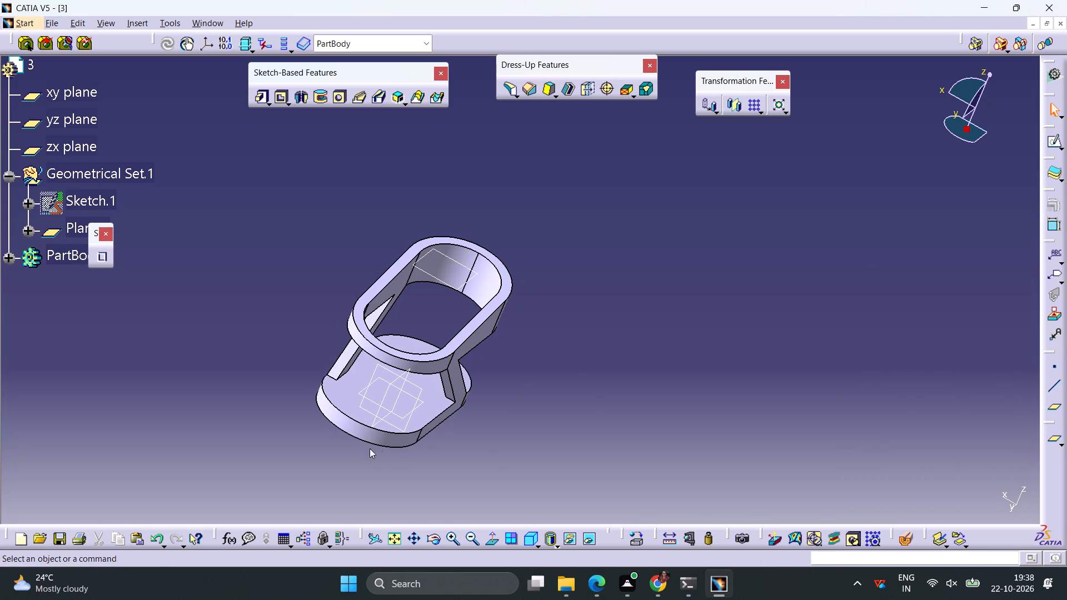
Start a sketch on the lower plate's upper face and draw a circle about 27 mm in diameter on the vertical axis.
left_click(345, 393)
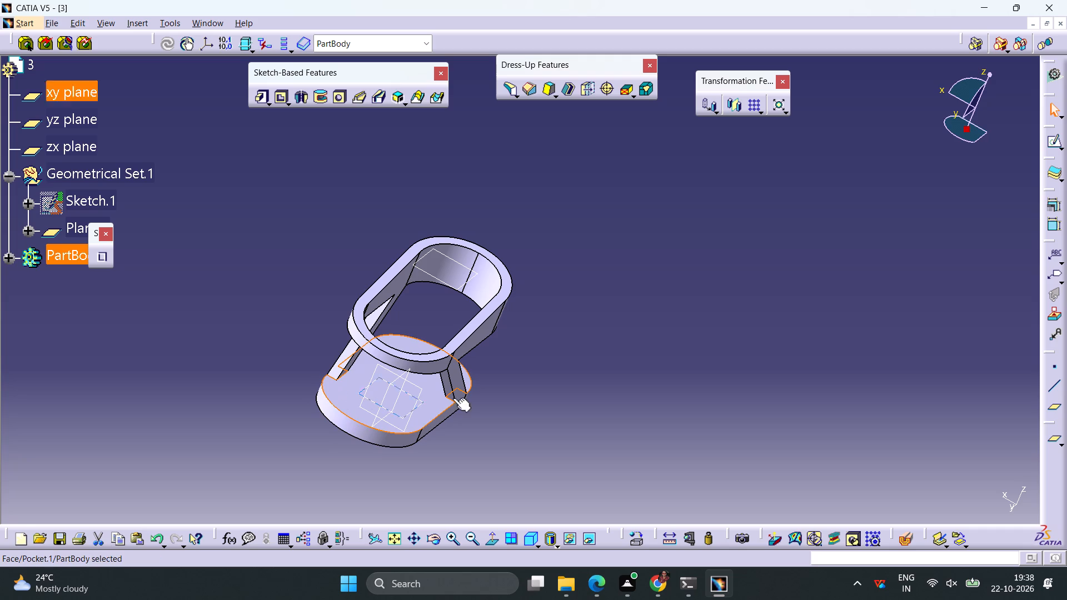
left_click(1051, 139)
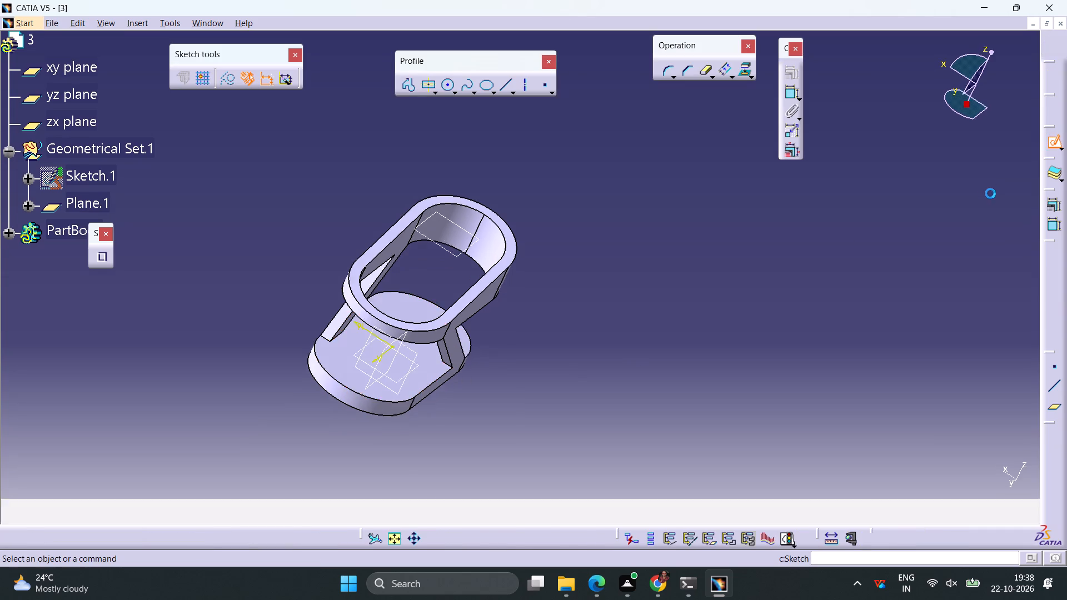
middle_click_drag(533, 389, 527, 398)
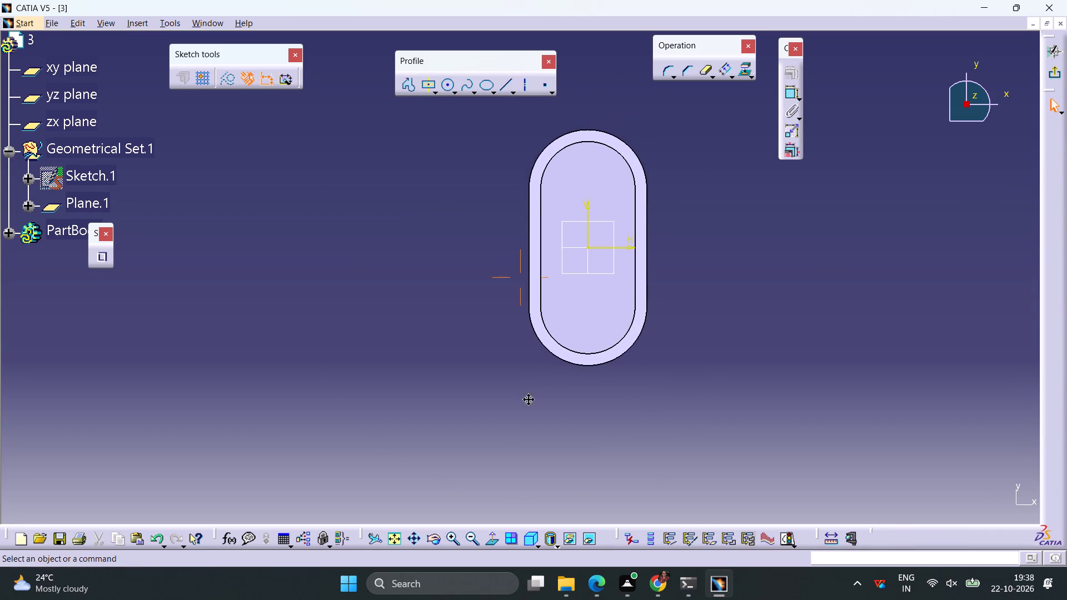
middle_click_drag(527, 398, 619, 337)
right_click_drag(527, 398, 619, 337)
left_click(497, 537)
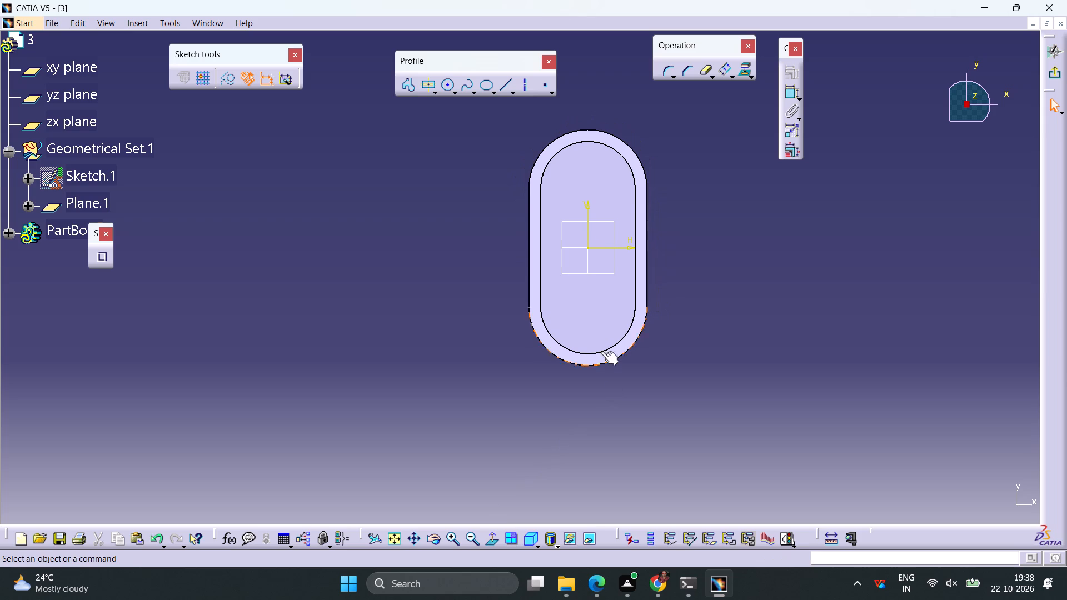
left_click(445, 89)
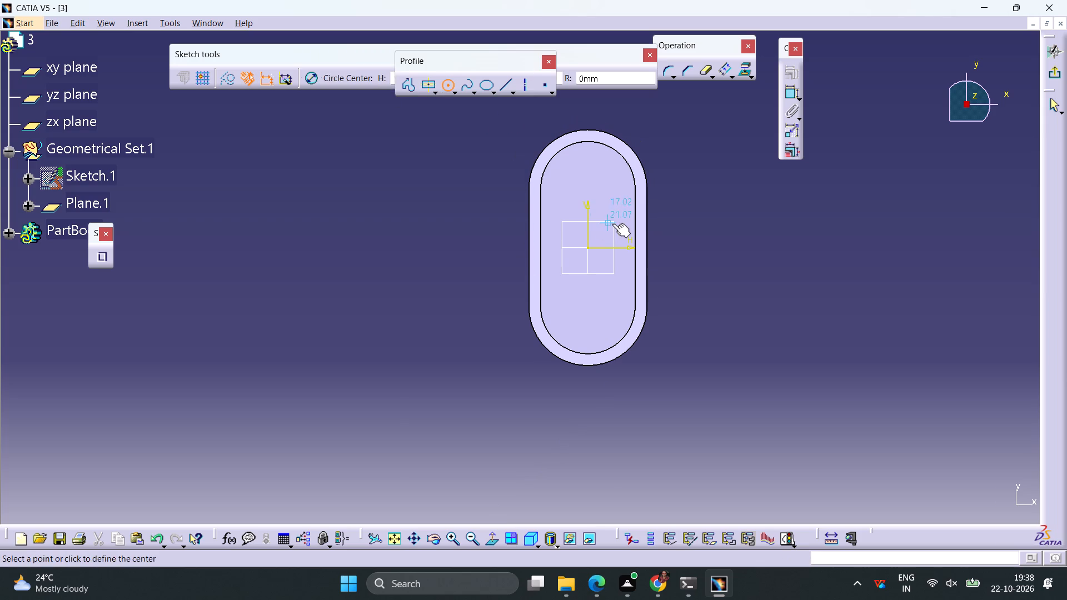
left_click(586, 180)
left_click(600, 169)
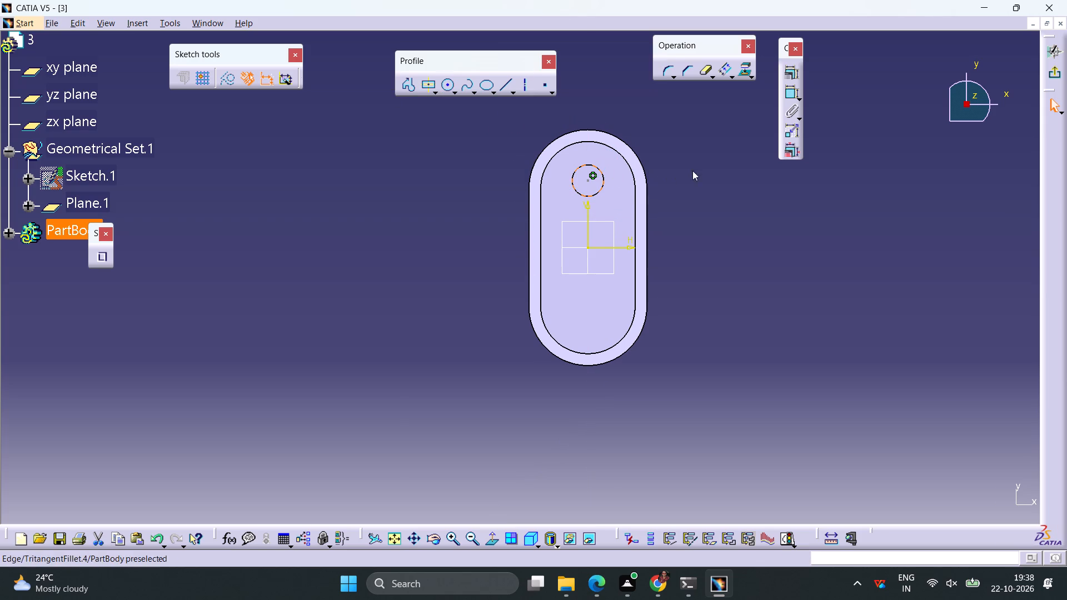
Dimension the circle's diameter, entering 15 mm and replacing it with 30 mm.
left_click(794, 96)
left_click(666, 178)
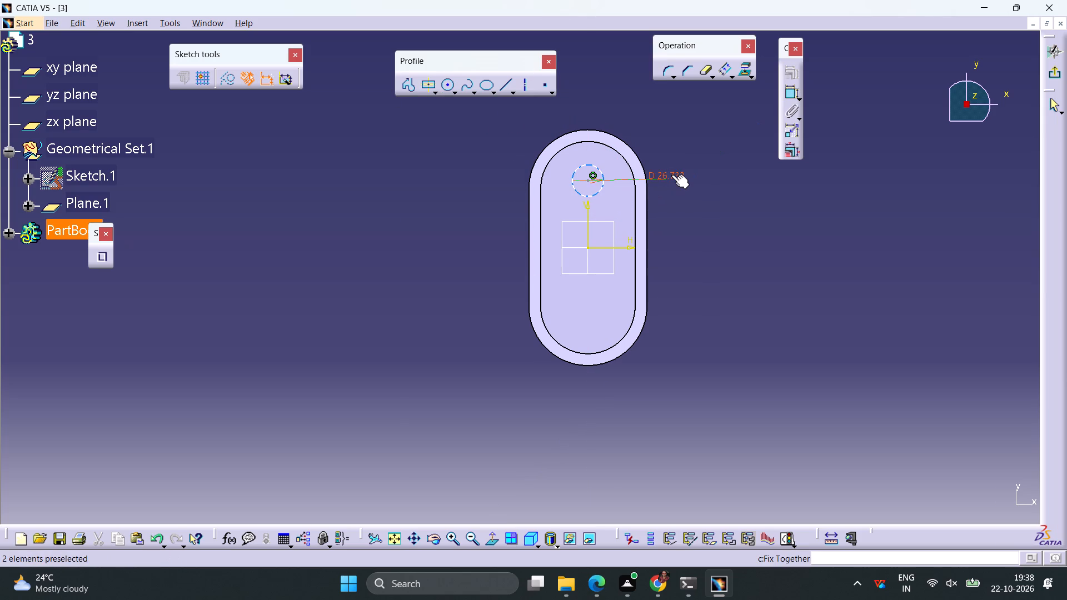
double_click(671, 174)
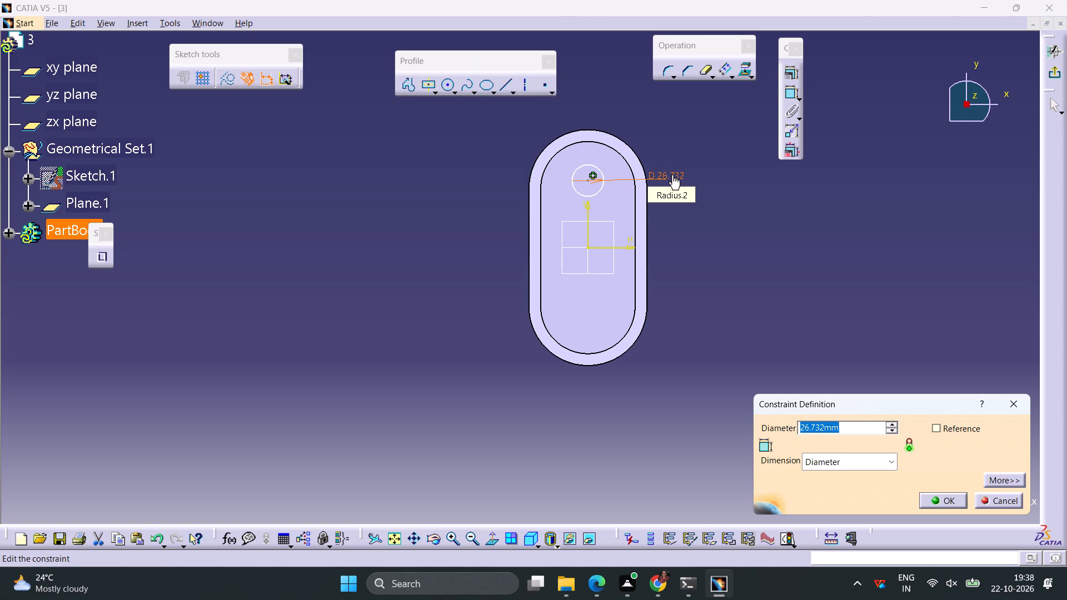
type("15")
key("Return")
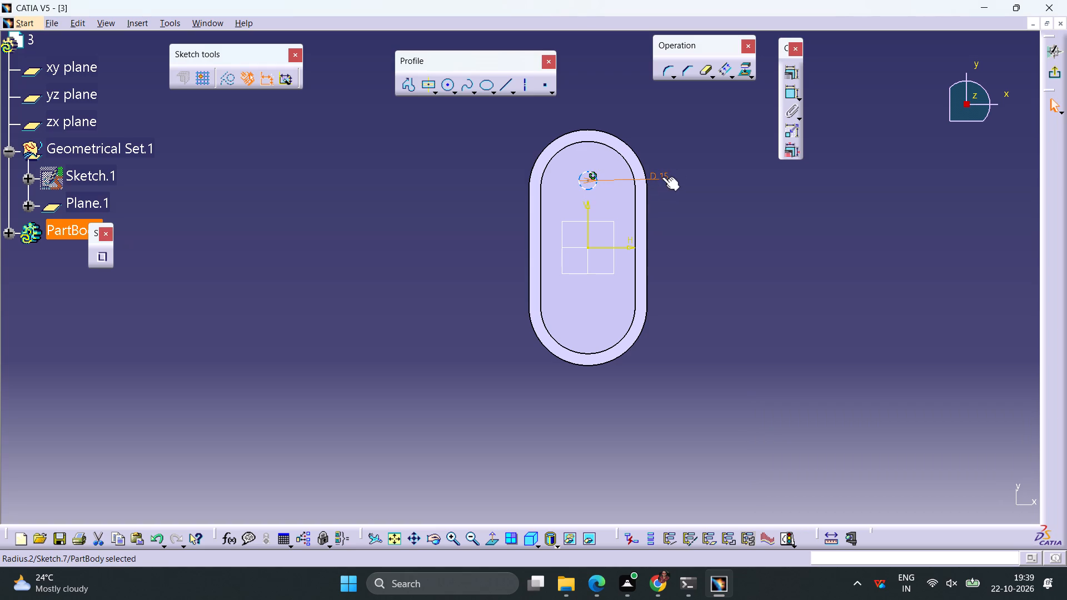
double_click(662, 177)
type("30")
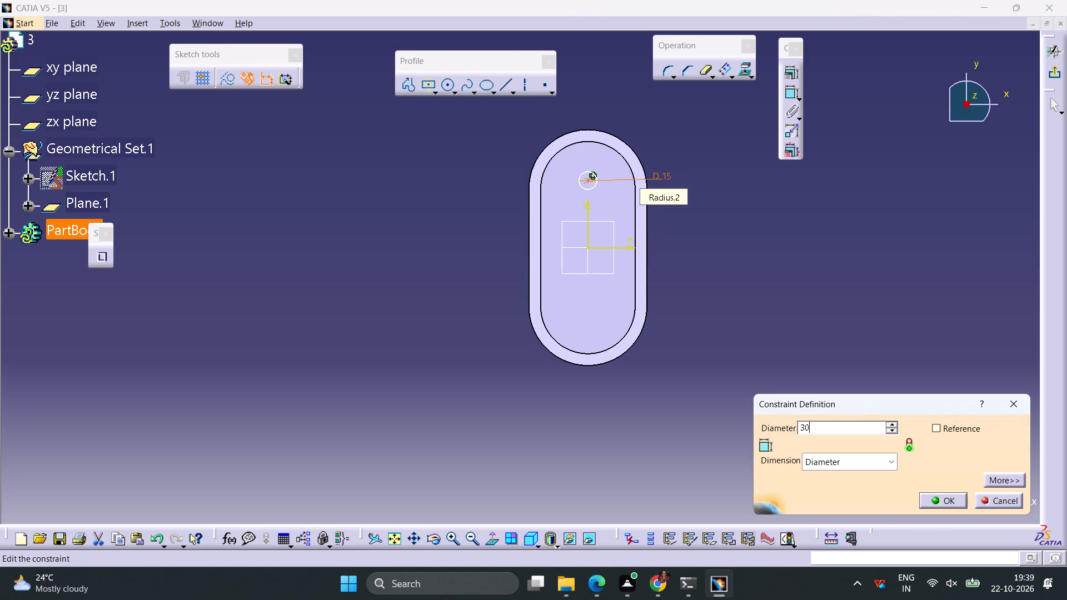
key("Return")
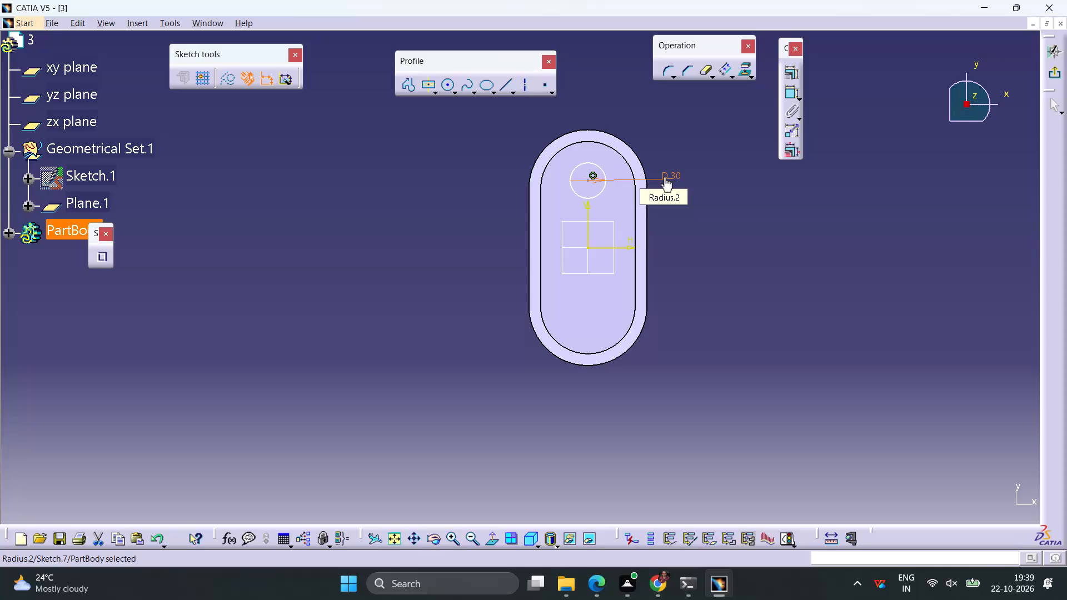
Dimension the circle centre's distance from the horizontal axis and set it to 50 mm.
left_click(590, 179)
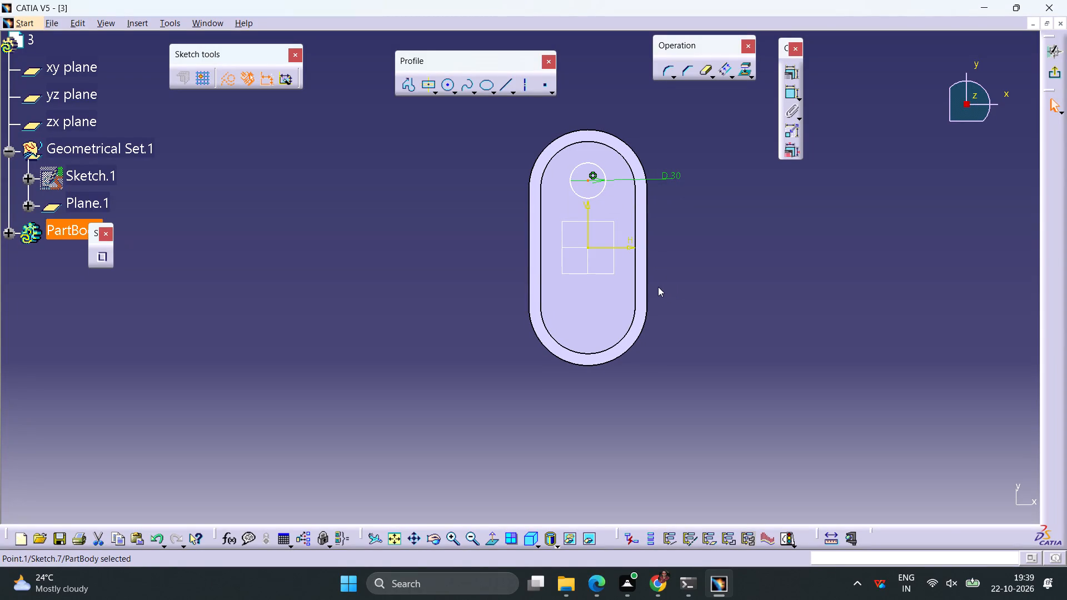
left_click(629, 248, "ctrl")
left_click(792, 94)
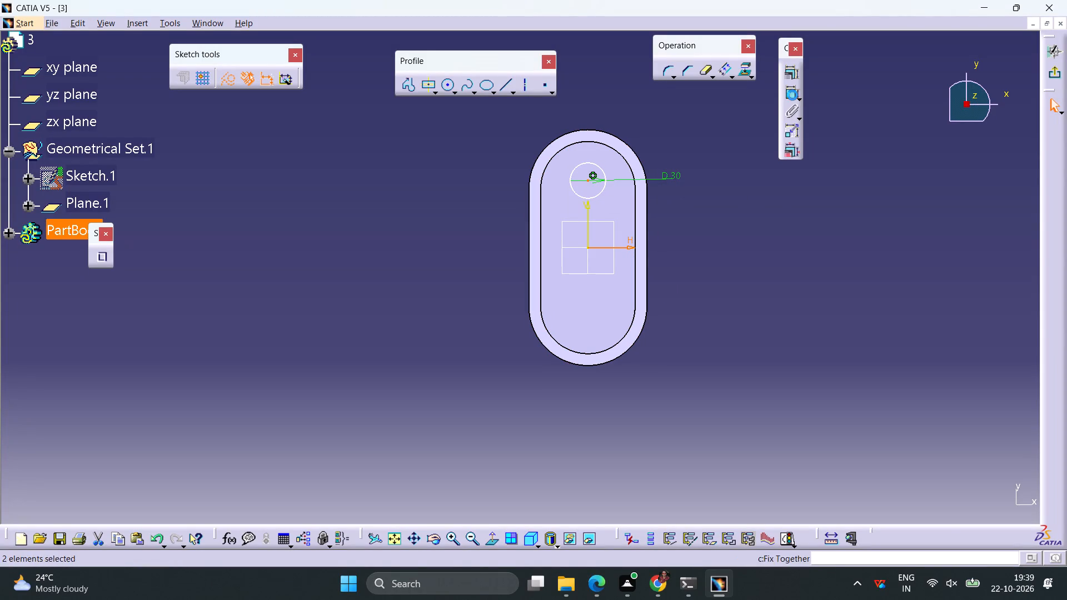
left_click(709, 219)
double_click(718, 209)
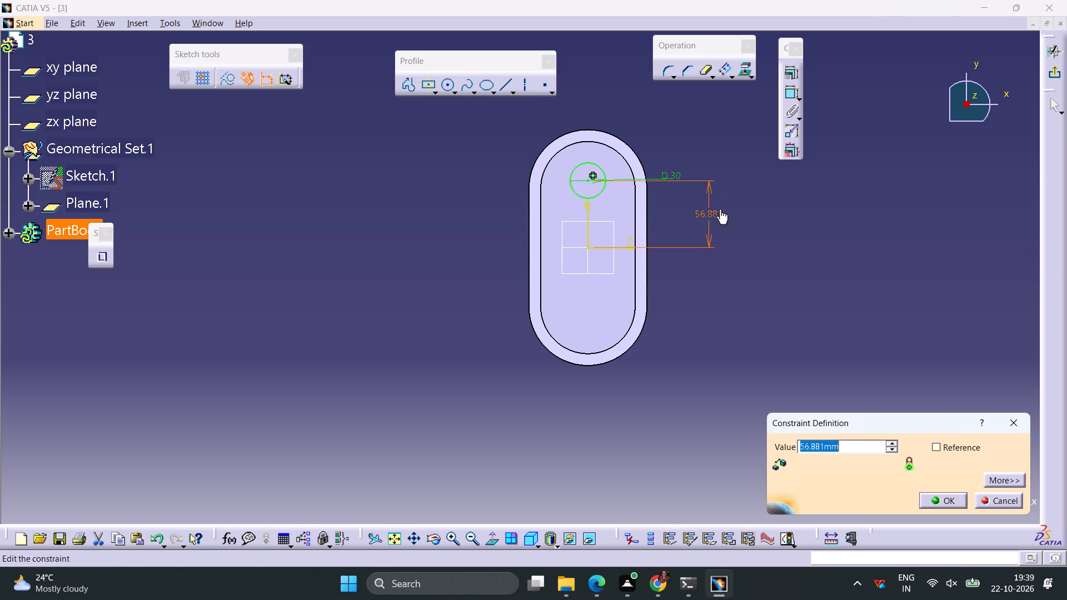
type("50")
key("Return")
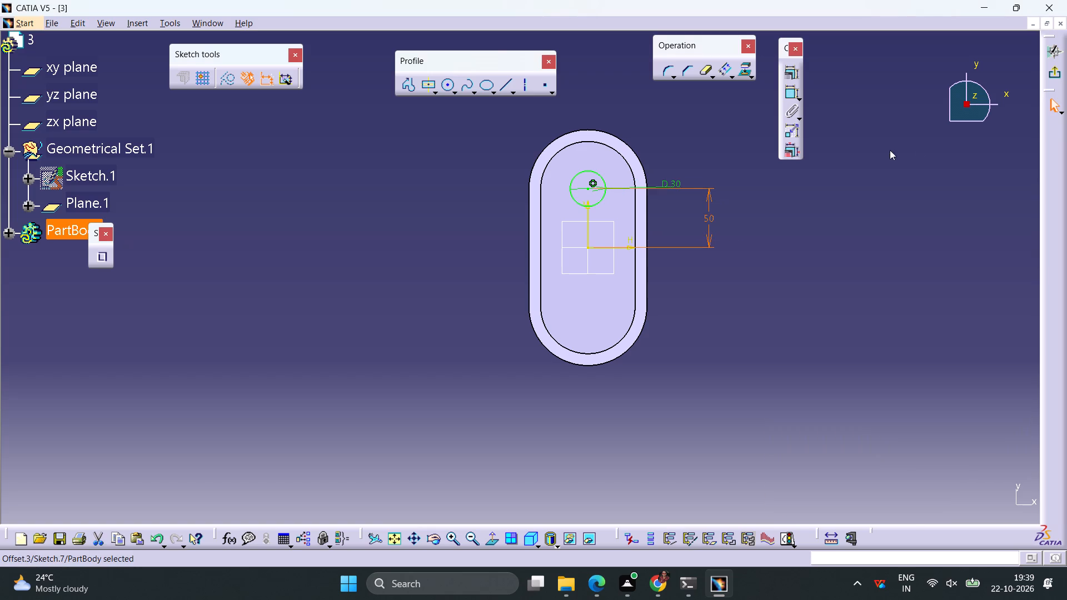
left_click(801, 287)
Mirror the 30 mm circle about the horizontal axis and exit the sketch.
left_click(599, 197)
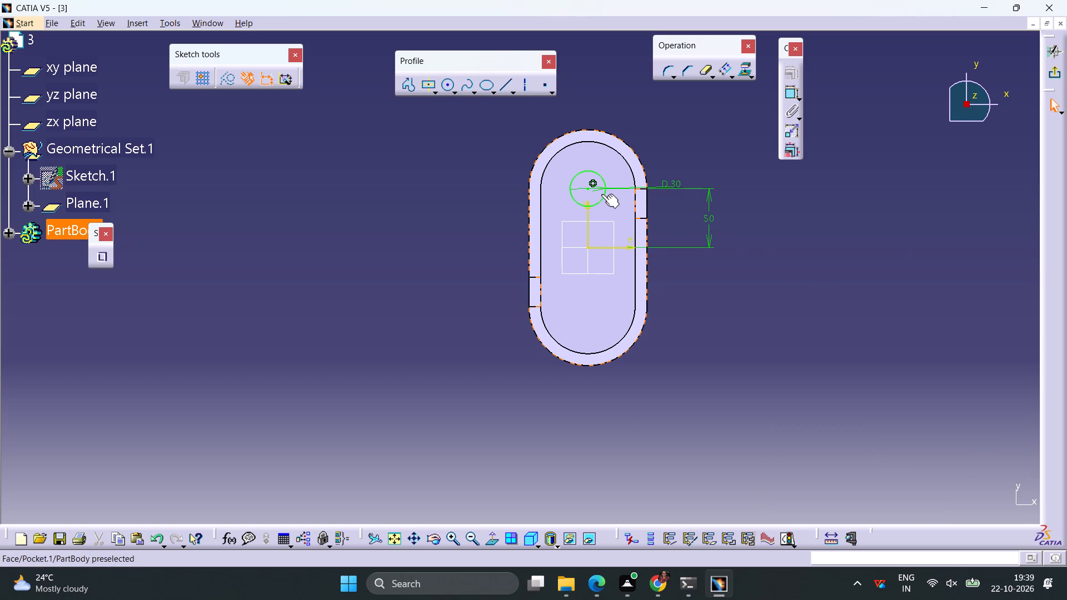
left_click(605, 194)
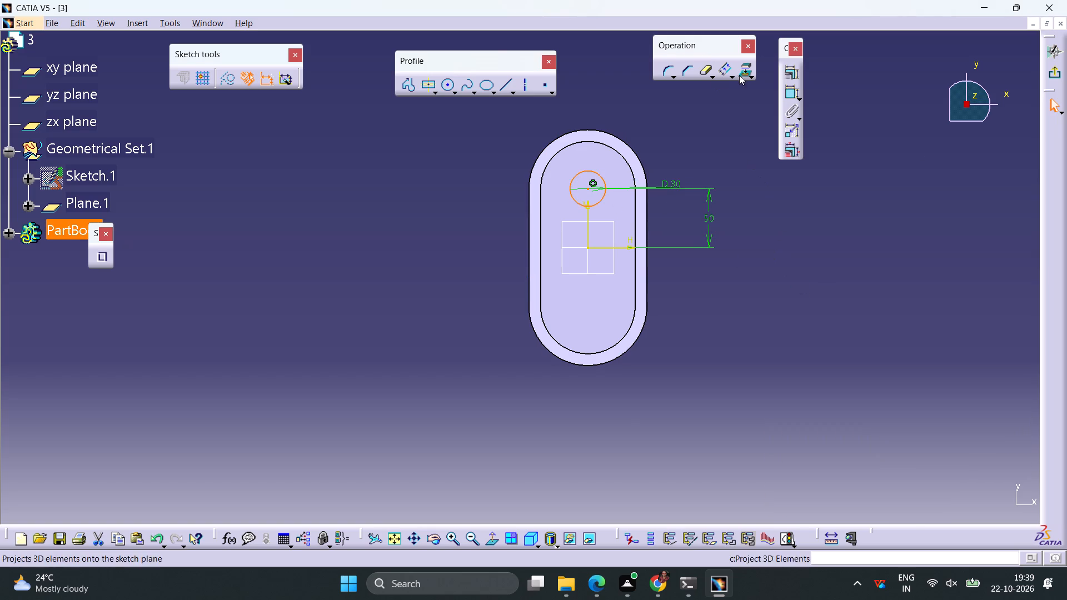
left_click(732, 75)
left_click(753, 89)
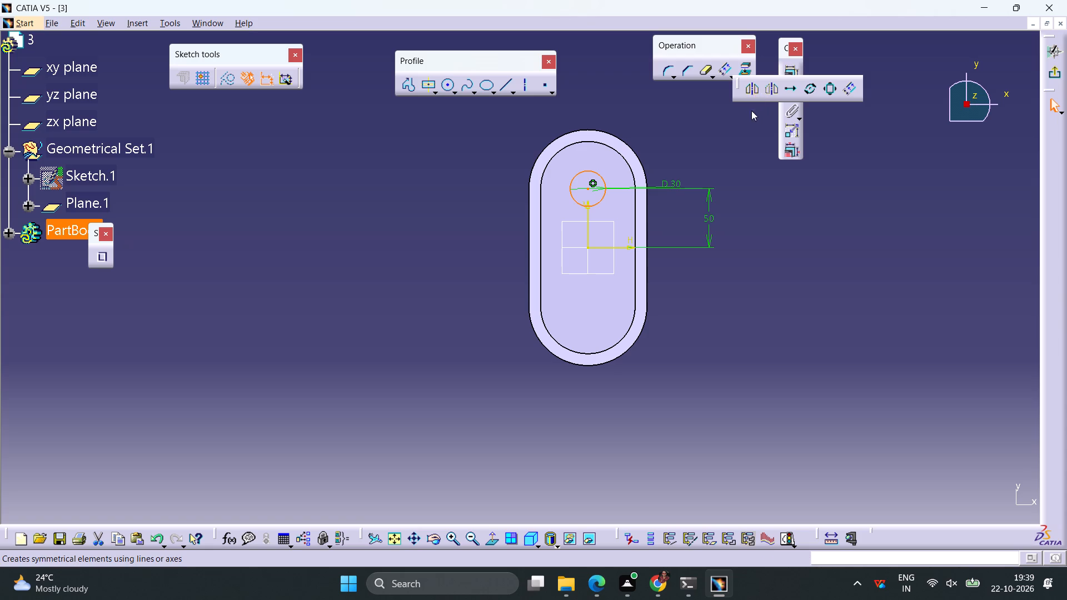
left_click(628, 244)
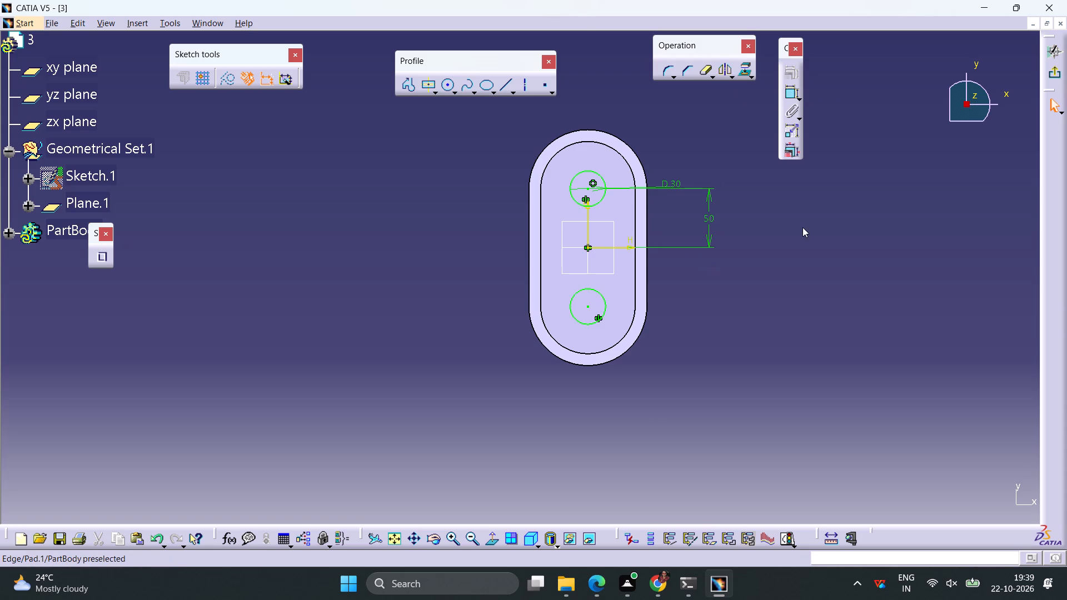
left_click(1058, 76)
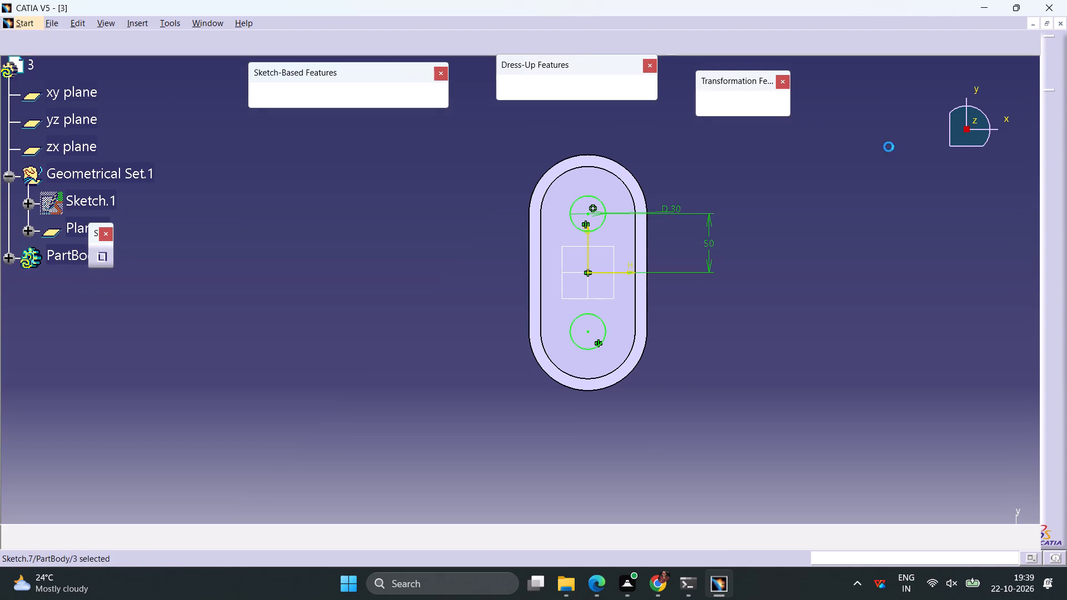
Pocket the two circles through the lower plate, previewing a 10 mm depth before setting the limit type to Up to next.
left_click(283, 98)
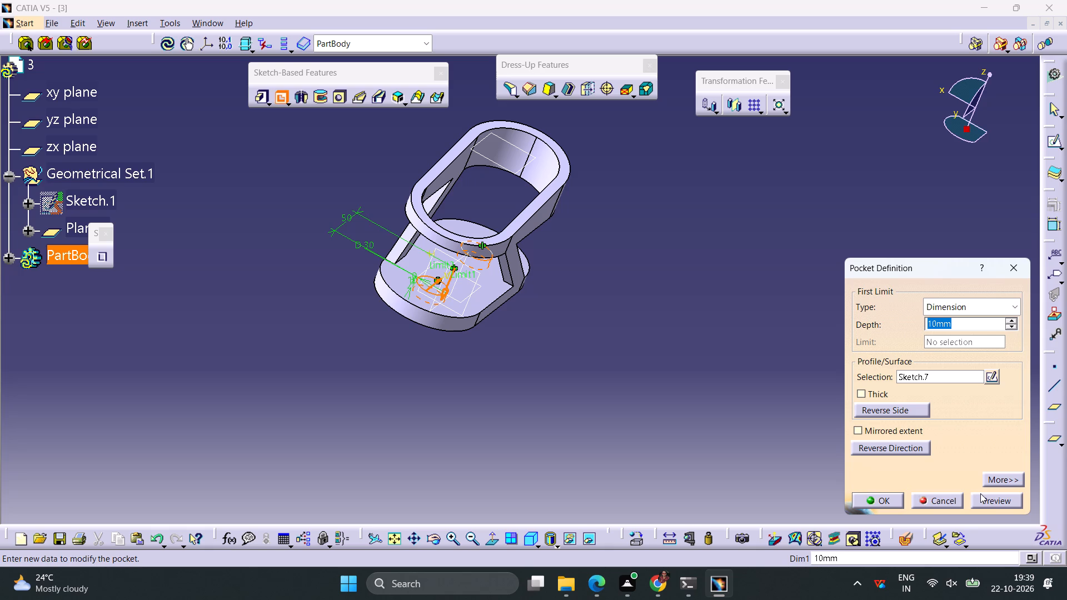
left_click(987, 498)
middle_click_drag(559, 336, 498, 257)
right_click_drag(551, 337, 498, 257)
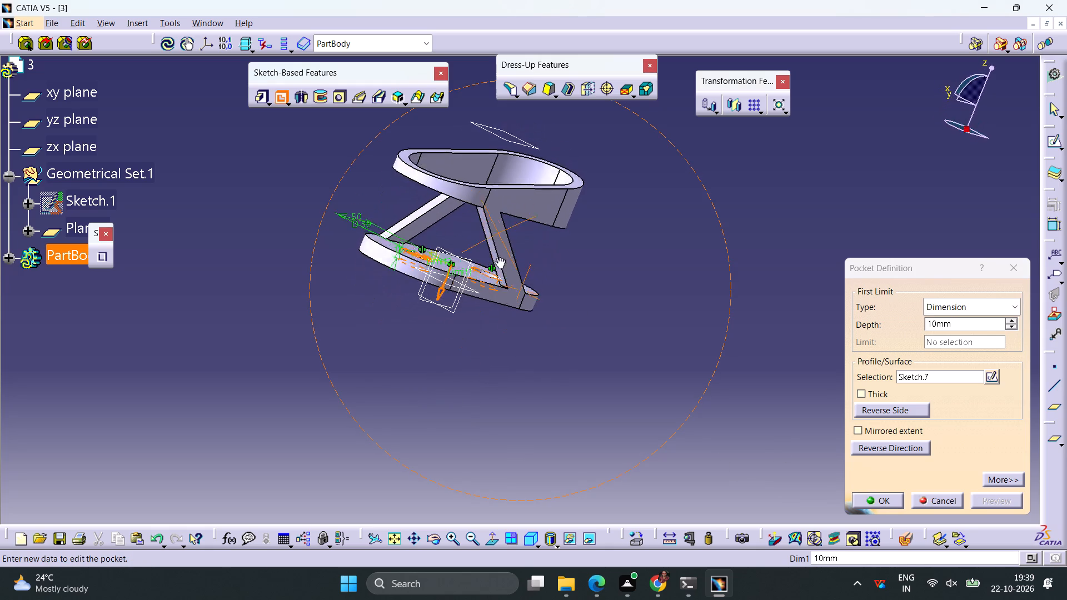
right_click_drag(498, 257, 497, 299)
middle_click_drag(498, 257, 497, 299)
left_click(1001, 306)
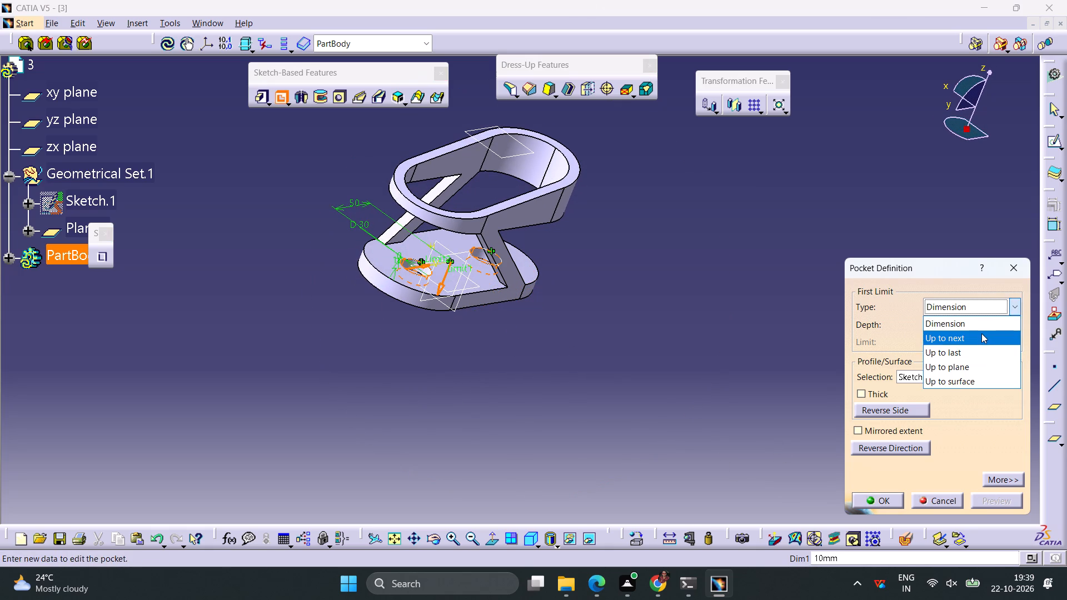
left_click(981, 333)
left_click(895, 502)
middle_click_drag(749, 294, 608, 333)
right_click_drag(749, 294, 608, 333)
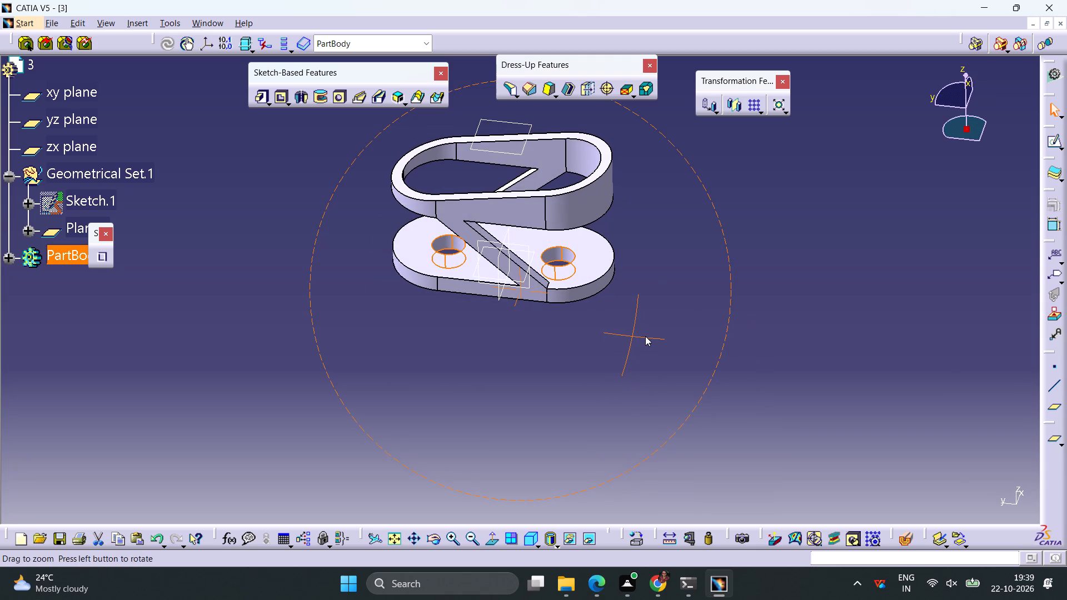
left_click(692, 321)
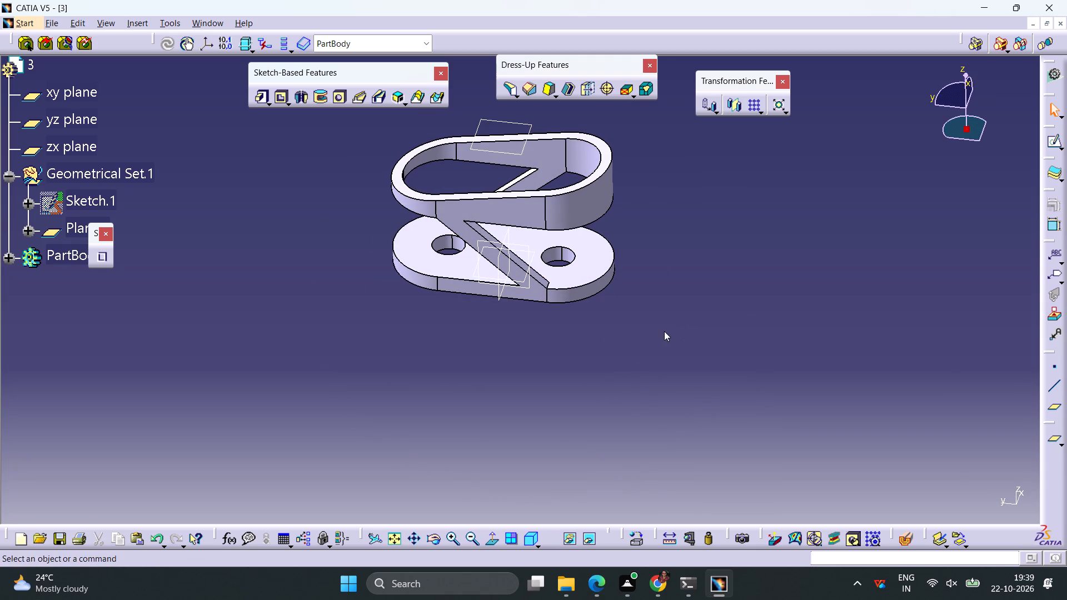
Start a sketch on the wedge's underside face and project the edges of the lower plate's two holes onto it.
middle_click_drag(651, 332, 547, 131)
right_click_drag(651, 332, 547, 131)
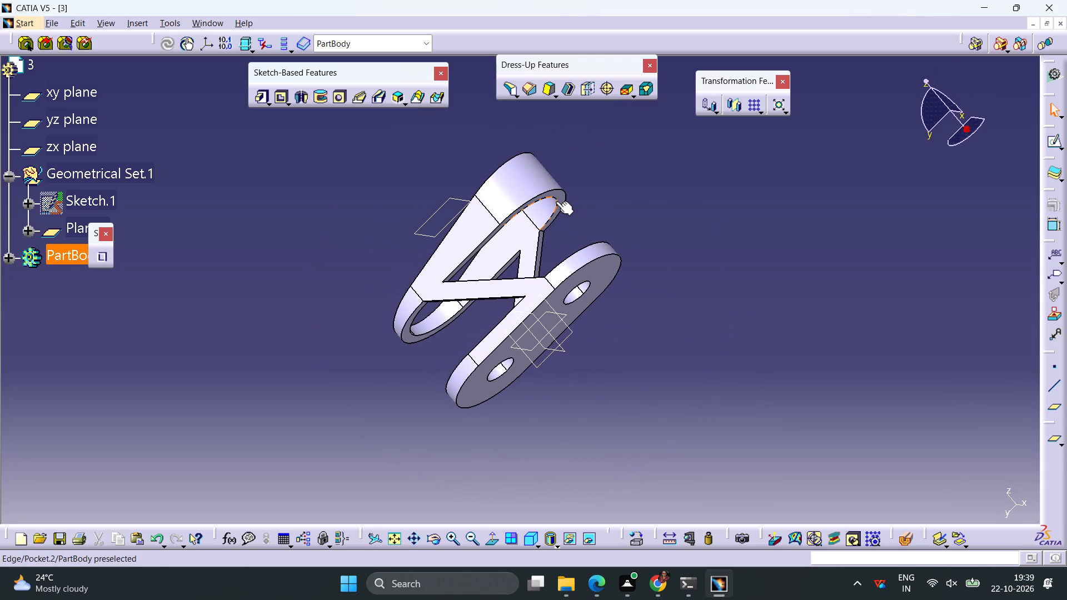
left_click(562, 193)
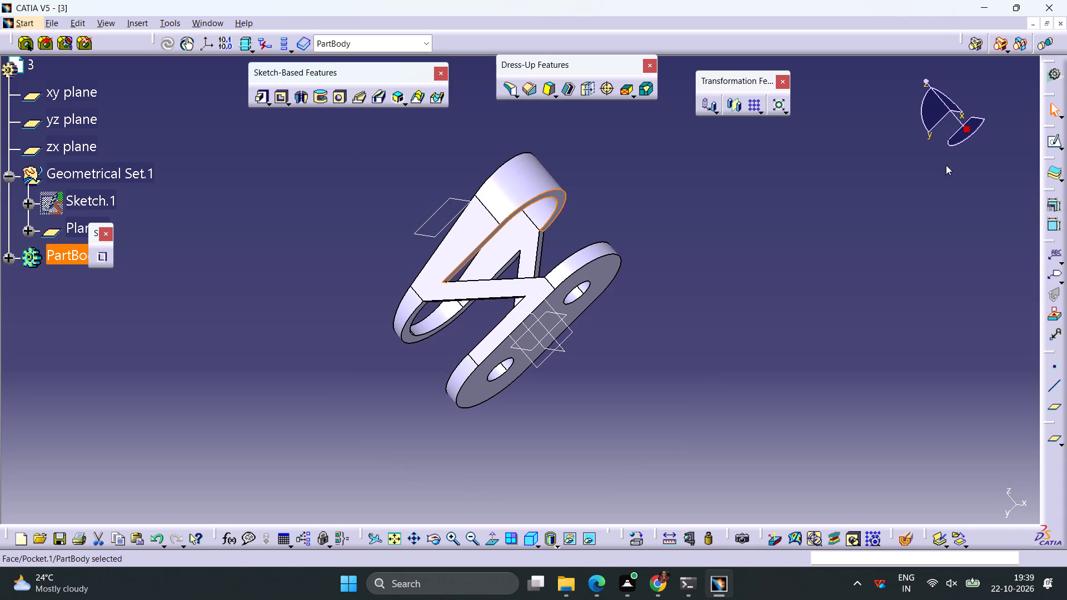
left_click(1051, 141)
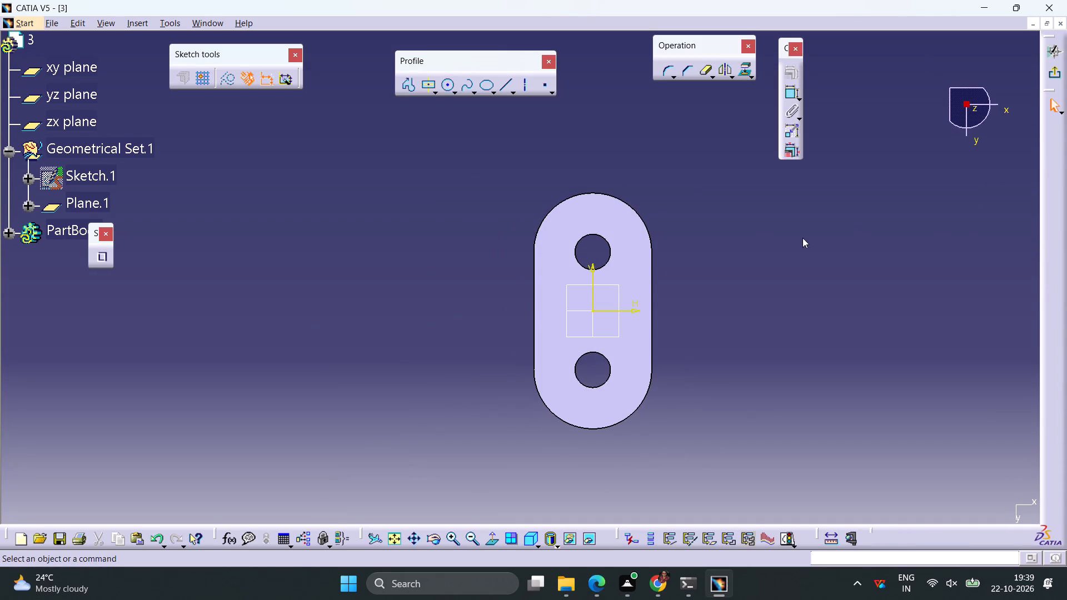
middle_click_drag(753, 257, 380, 259)
right_click_drag(753, 257, 382, 261)
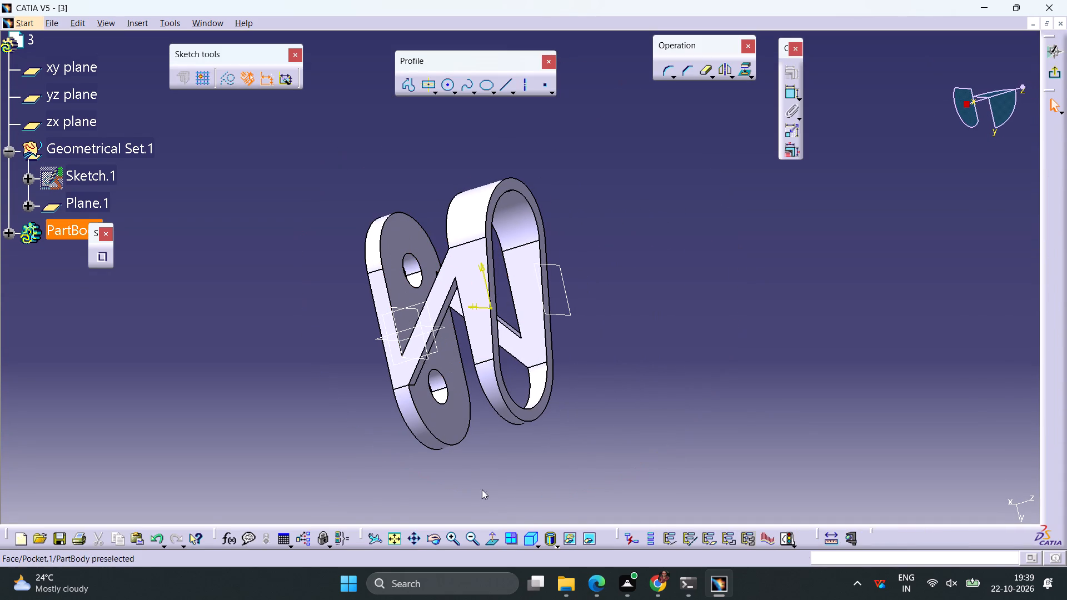
left_click(487, 538)
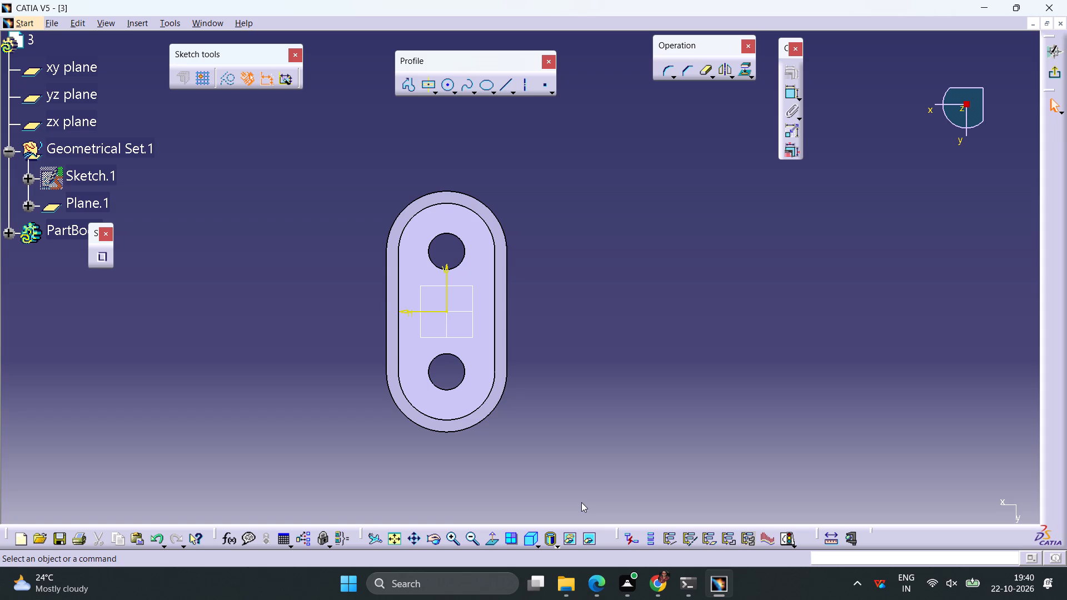
left_click(466, 366)
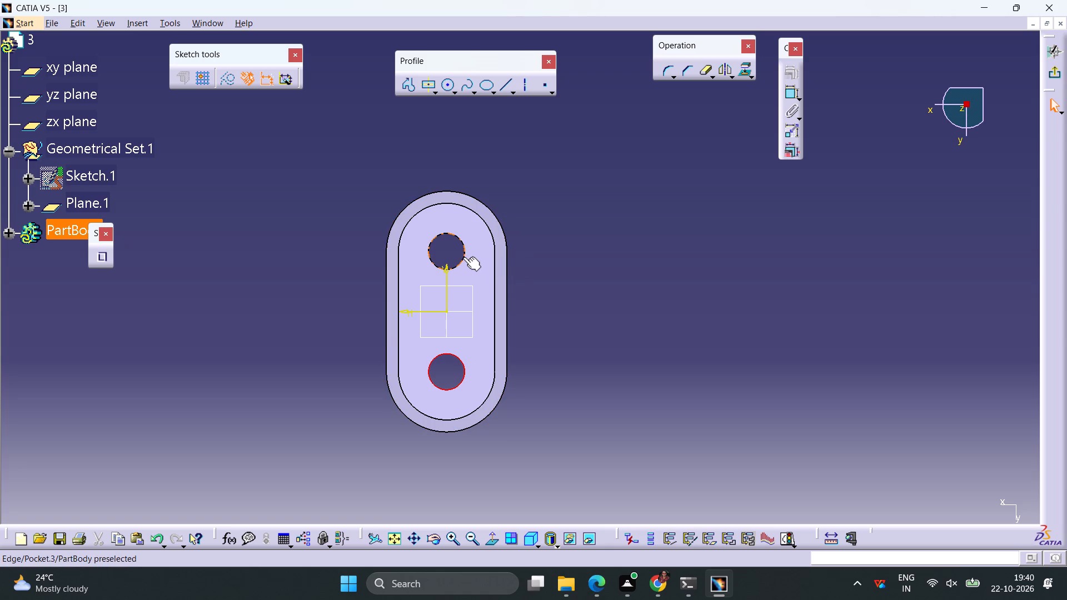
left_click(463, 257)
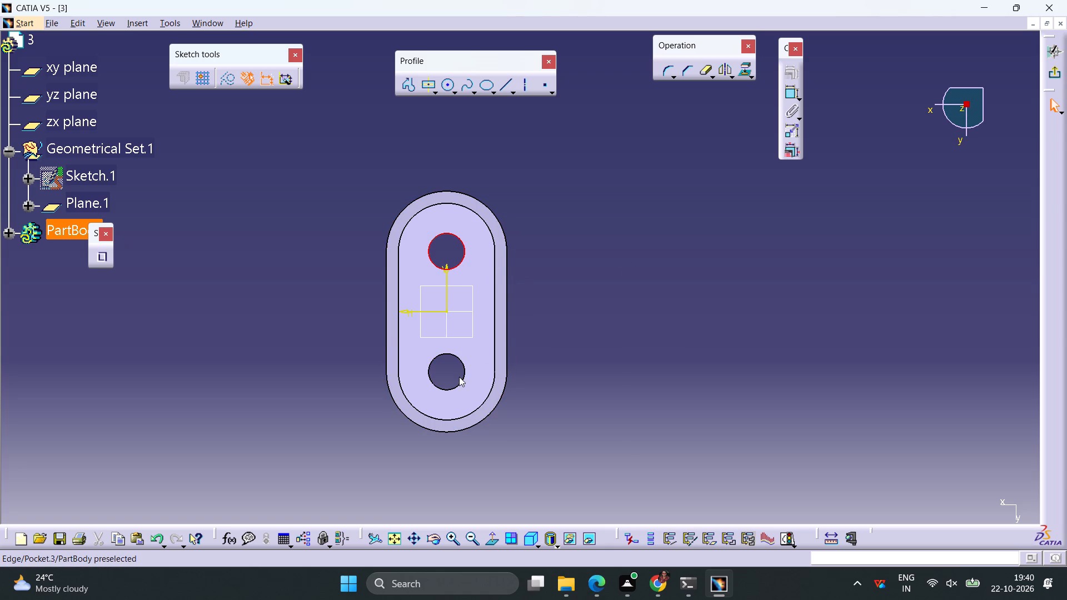
left_click(466, 373, "ctrl")
left_click(744, 73)
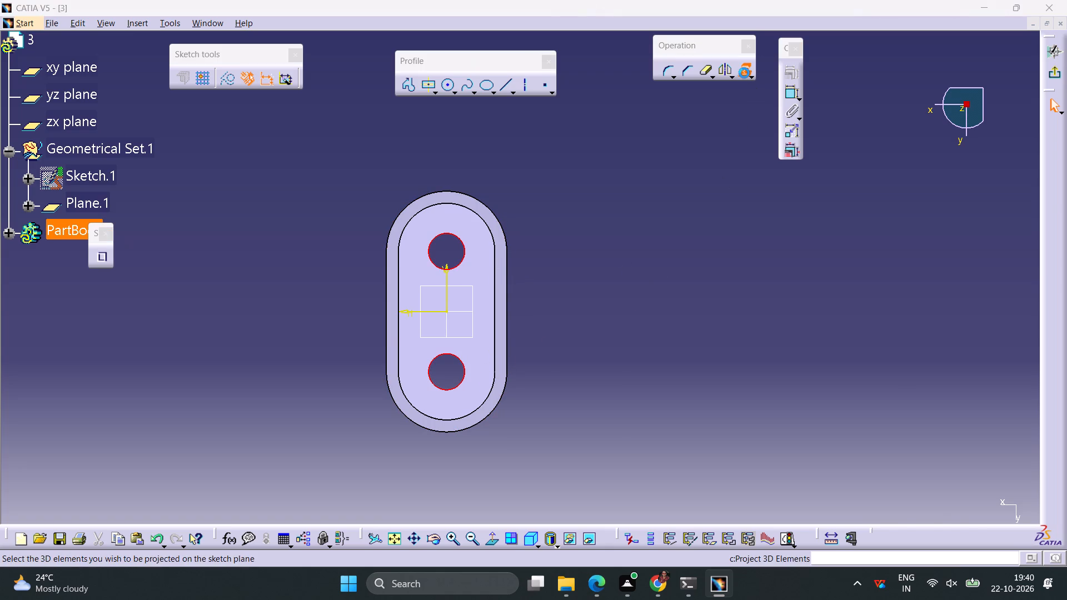
left_click(946, 503)
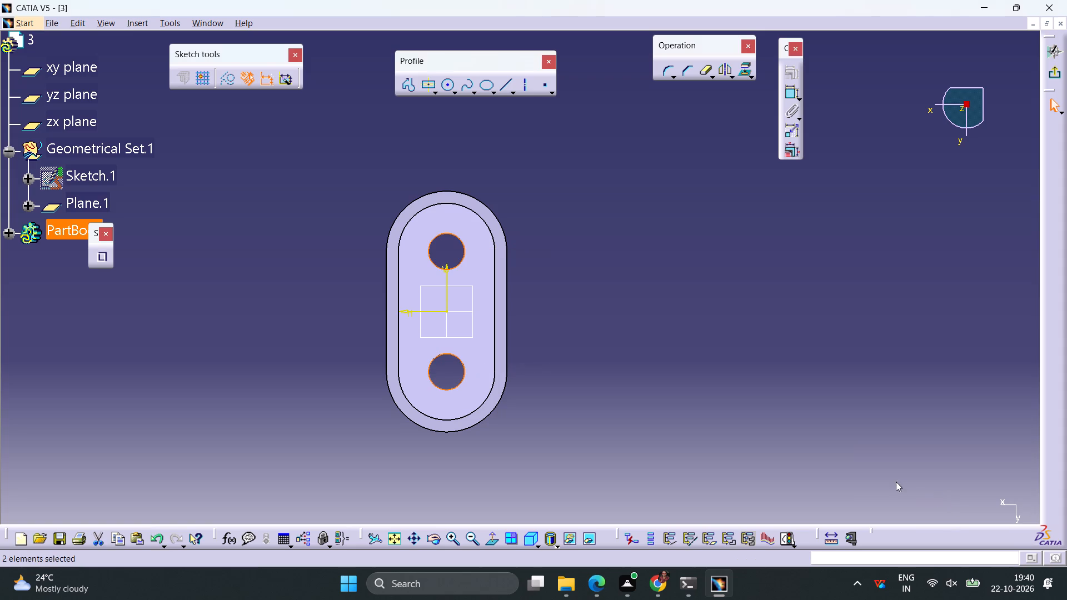
left_click(677, 345)
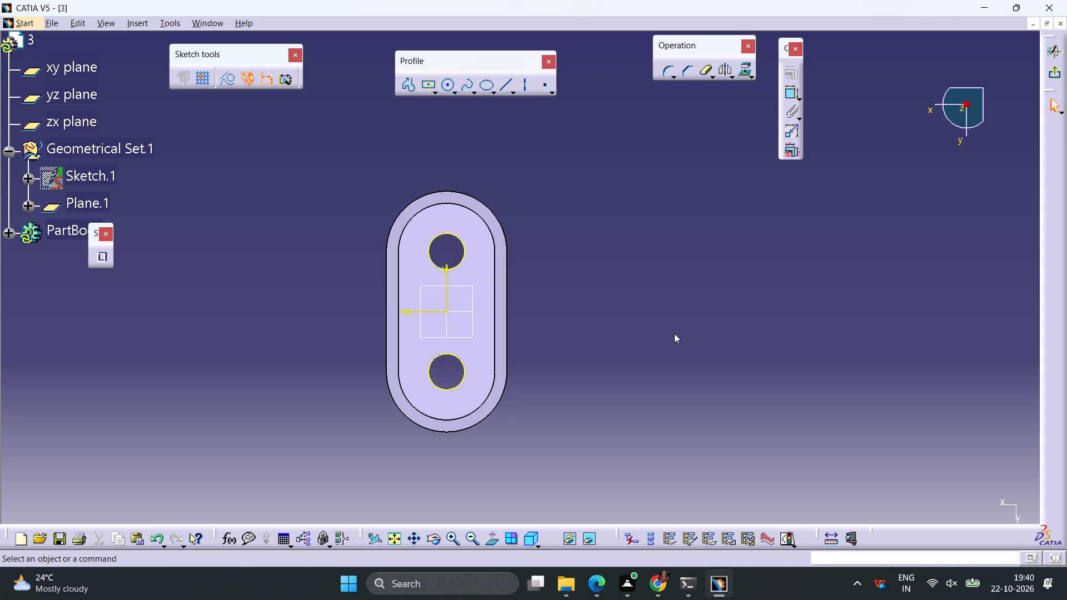
Draw a circle centred on the upper hole and set its diameter to 50 mm.
left_click(446, 86)
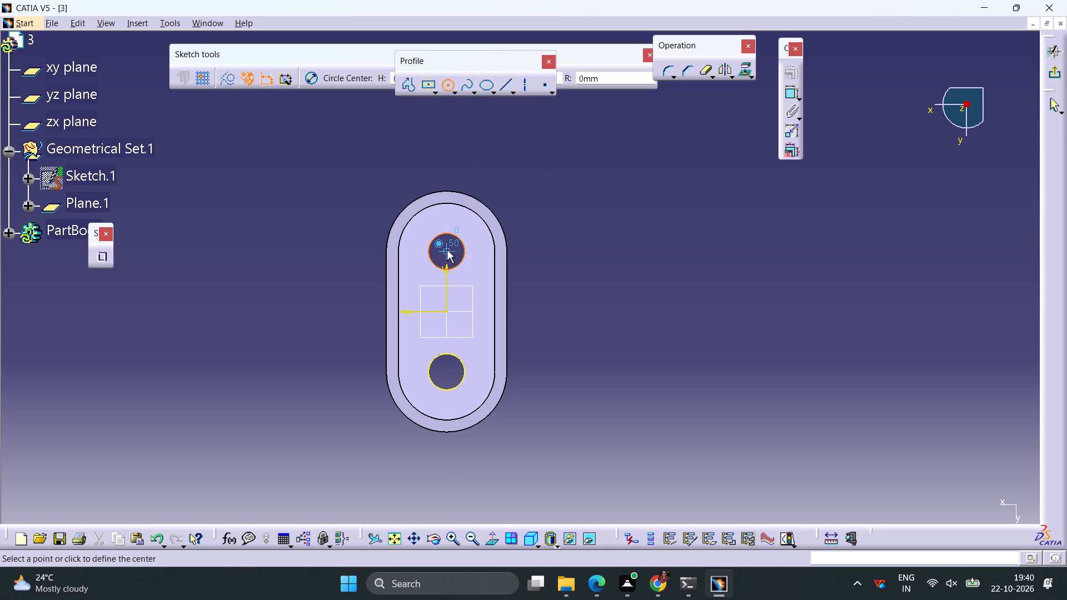
left_click(447, 250)
left_click(461, 227)
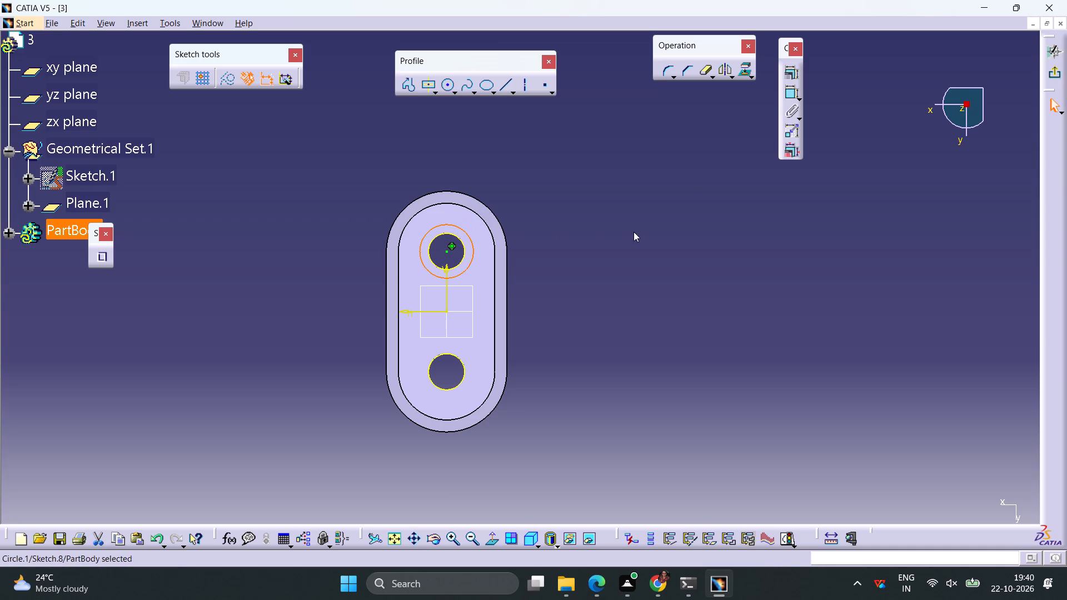
left_click(792, 92)
left_click(604, 176)
double_click(610, 171)
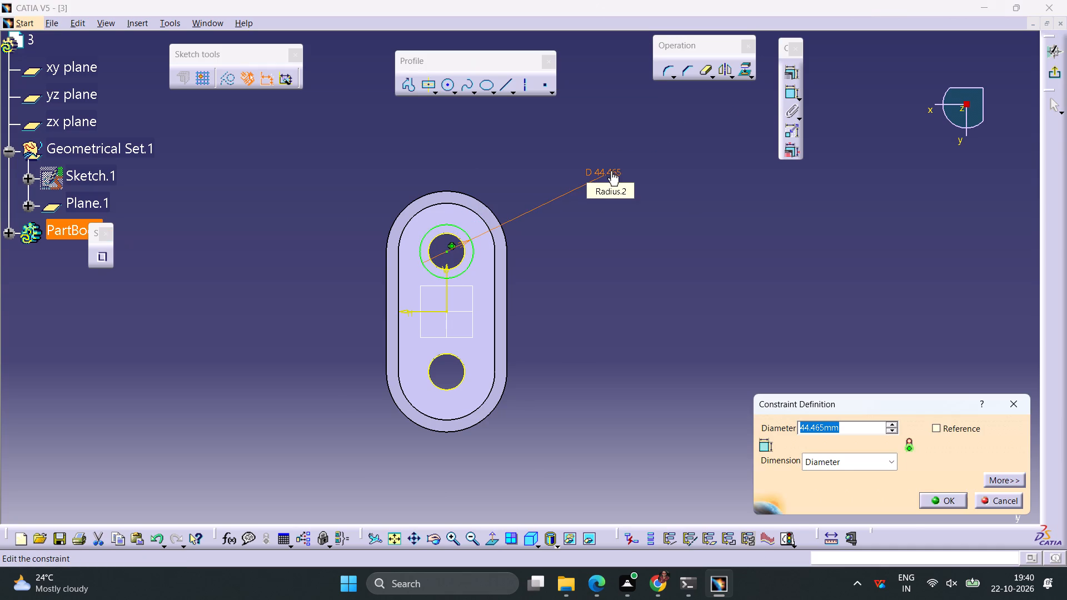
type("50")
key("Return")
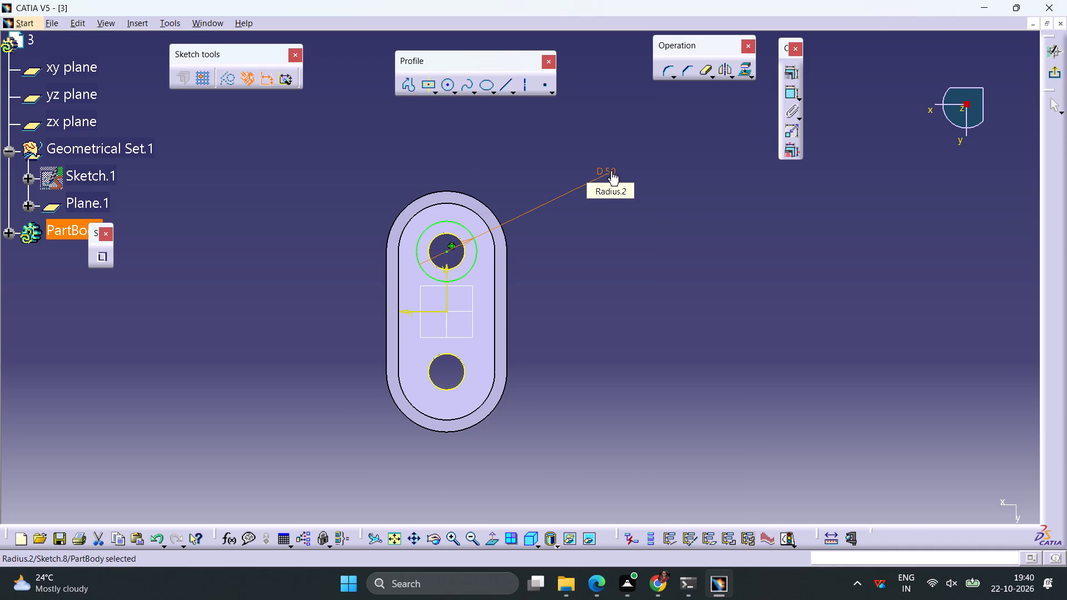
left_click(602, 281)
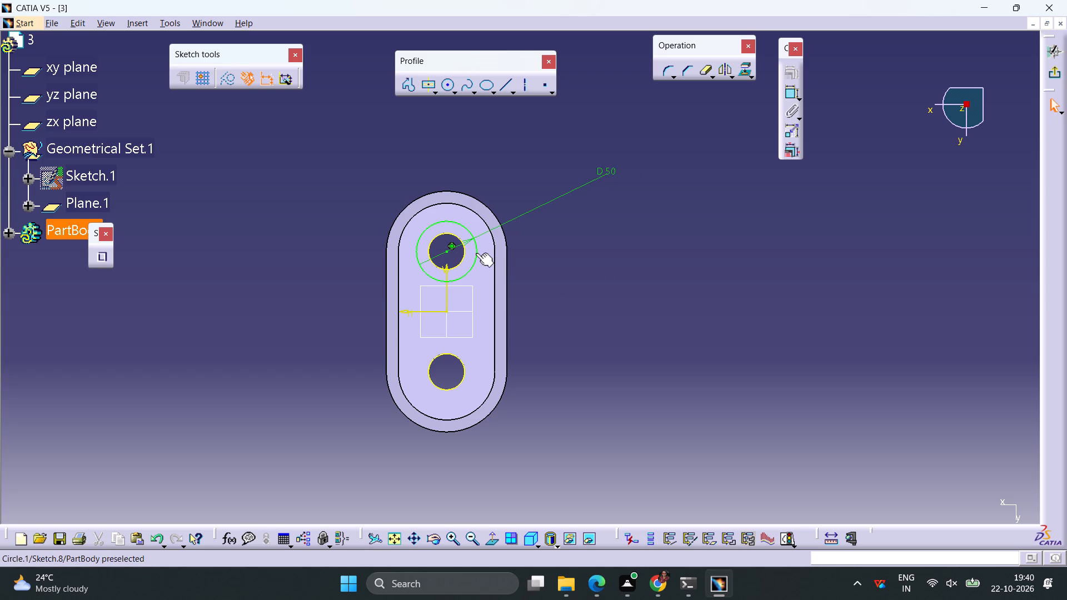
Mirror the 50 mm circle about the horizontal axis onto the lower hole.
left_click(476, 253)
left_click(722, 70)
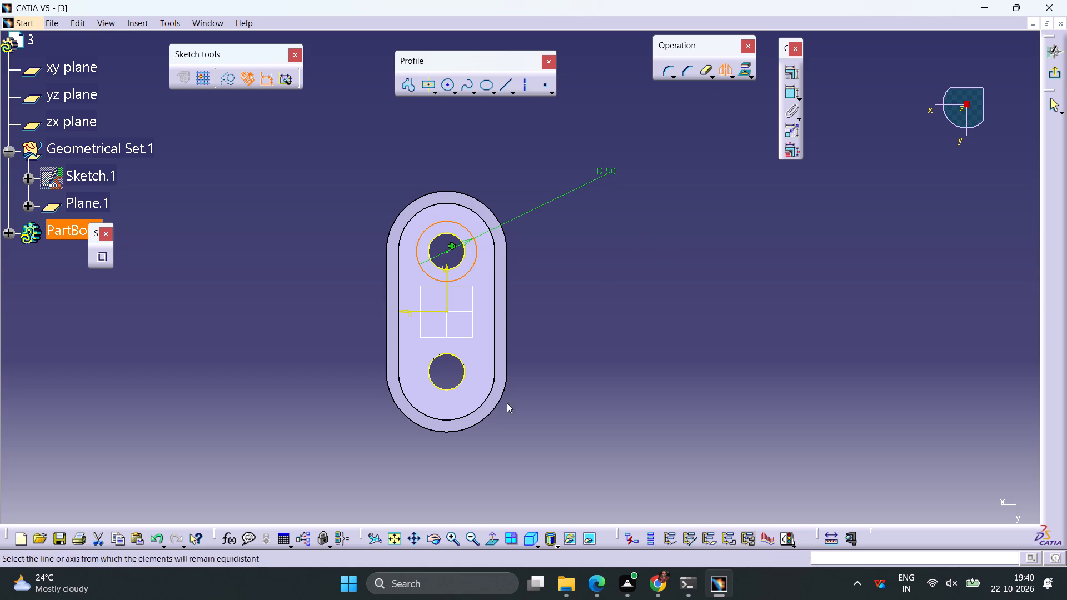
left_click(423, 311)
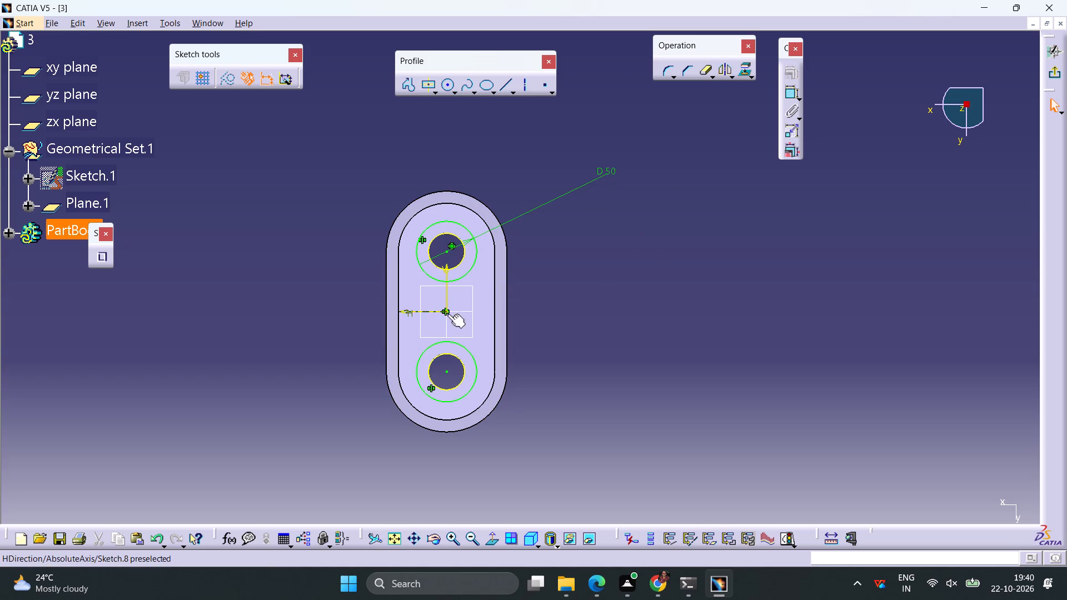
Draw a vertical line about 230 mm long beside the circles on the positive-x side and make it tangent to the upper 50 mm circle.
left_click(506, 83)
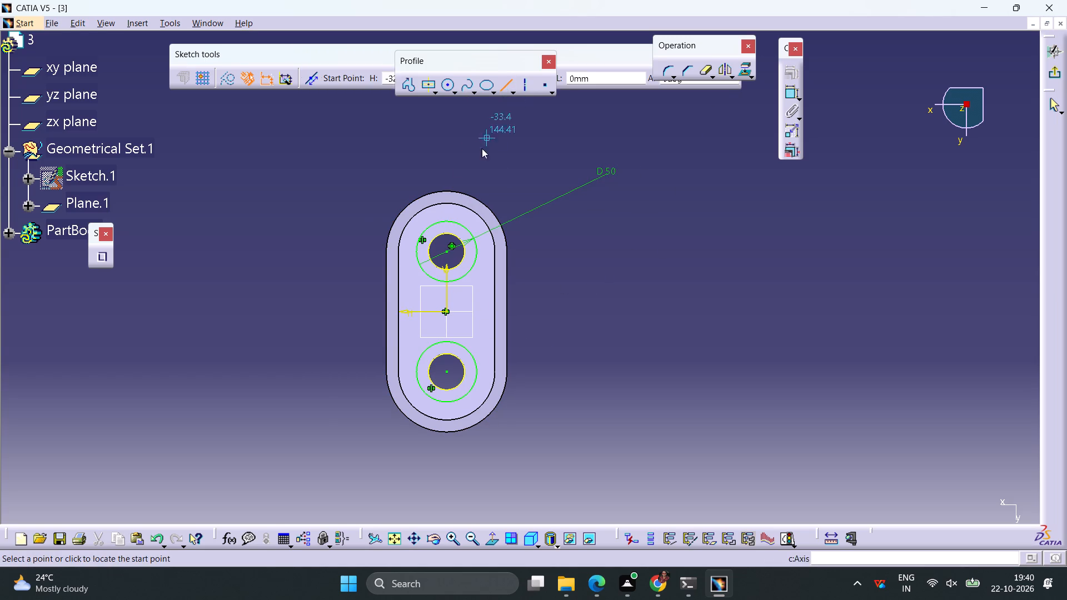
left_click(412, 181)
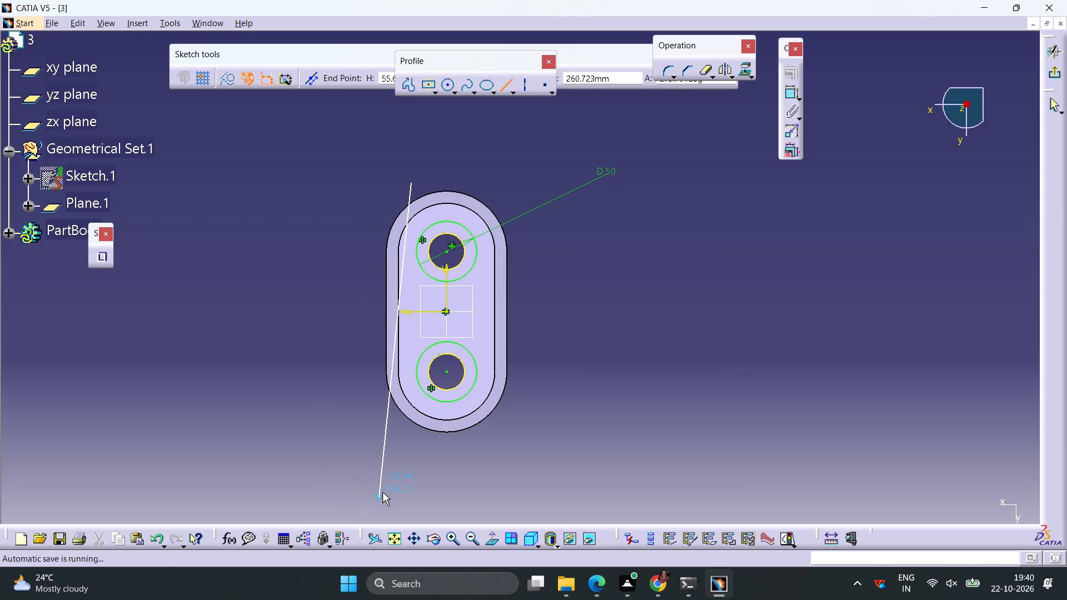
left_click(411, 461)
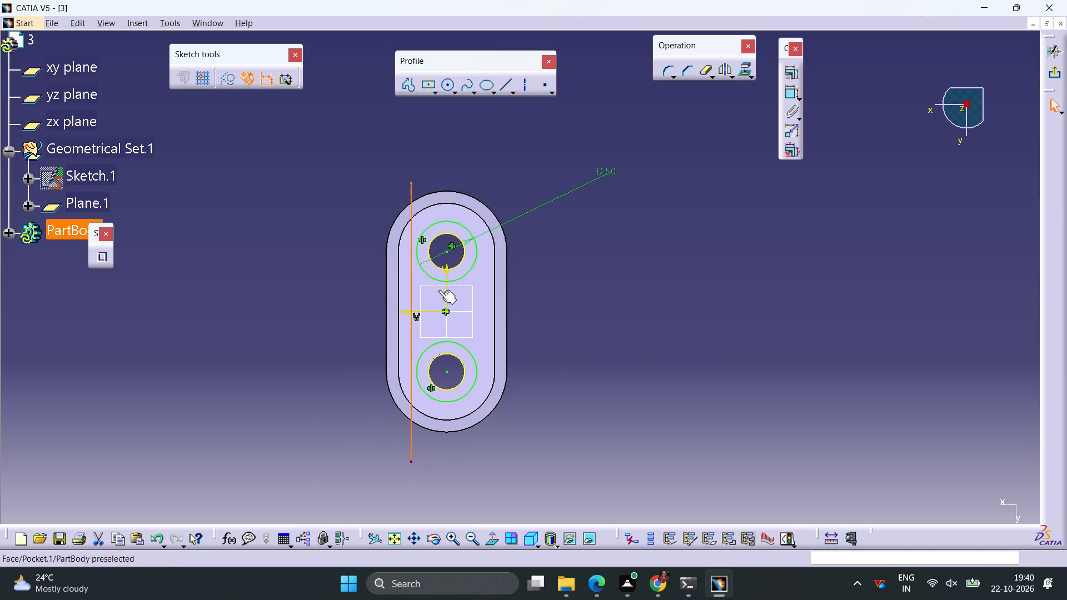
left_click(416, 244, "ctrl")
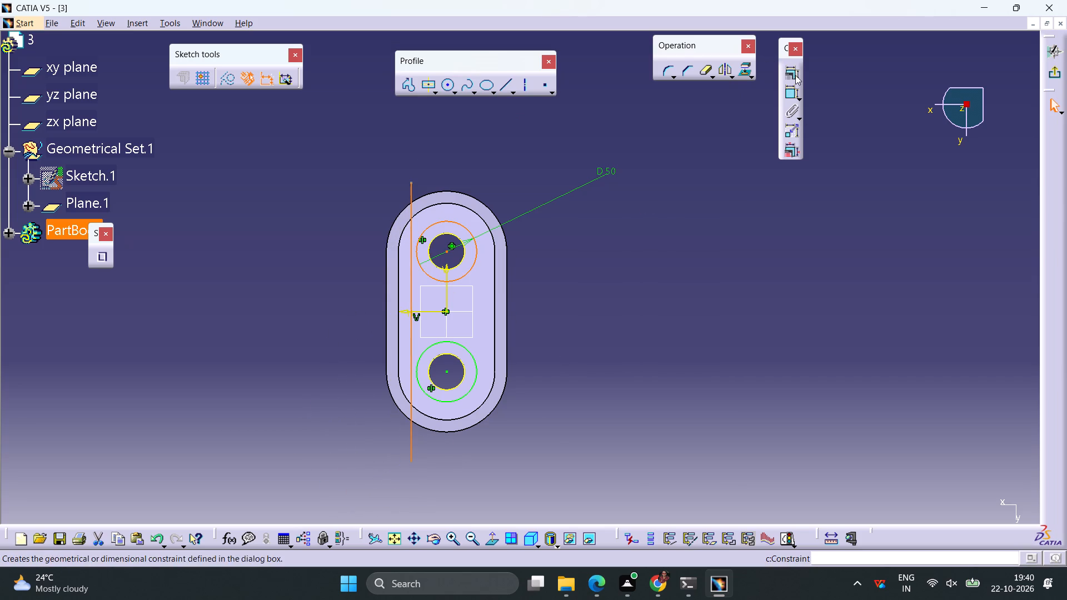
left_click(796, 73)
left_click(966, 344)
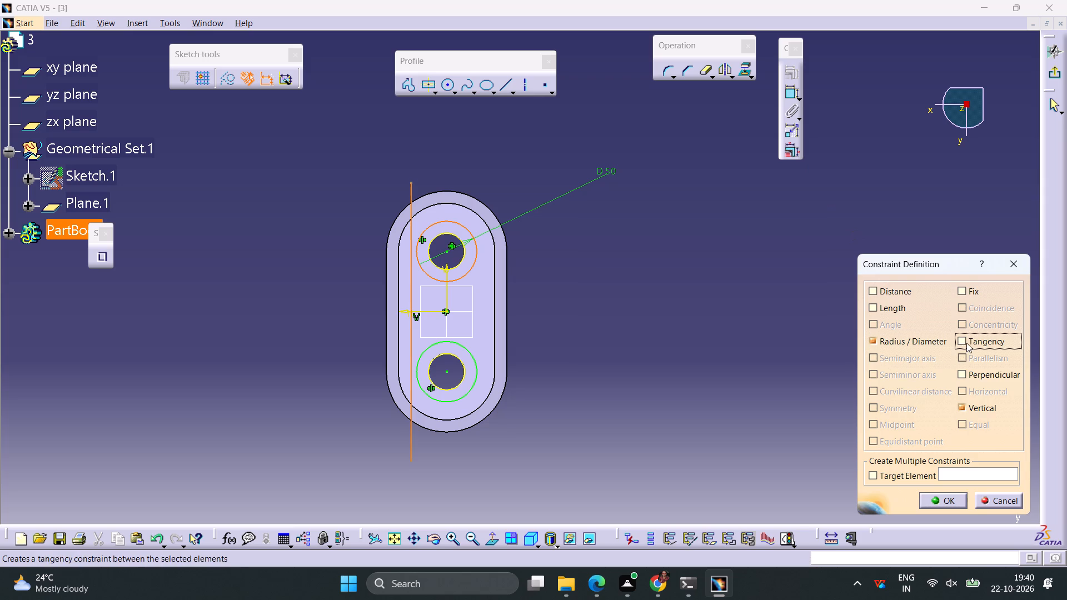
left_click(945, 494)
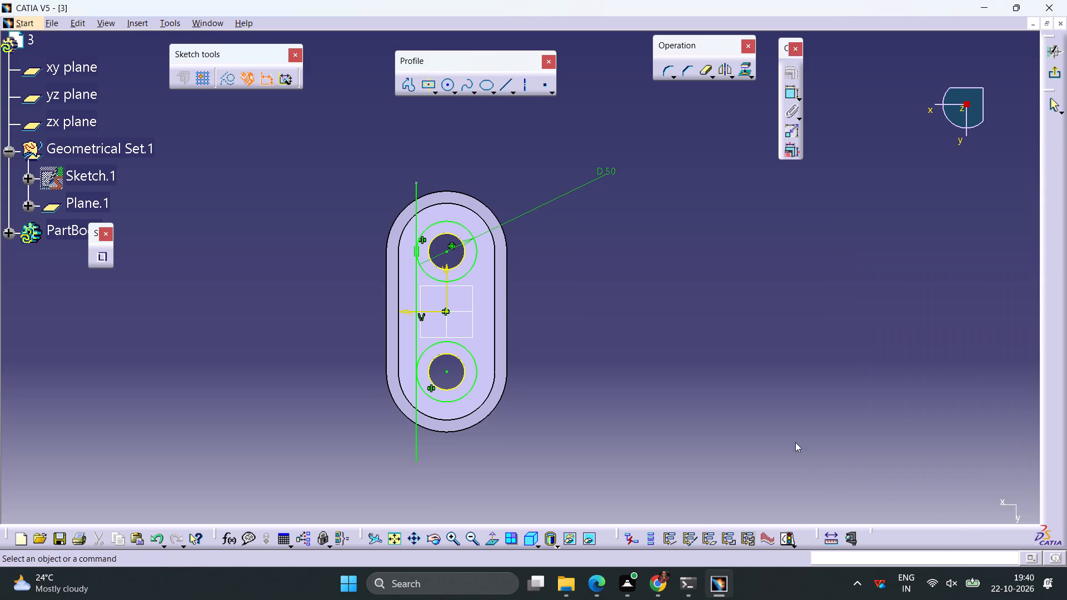
Quick-trim the tangent line's upper and lower ends where they extend past the two 50 mm circles.
left_click(707, 72)
left_click(415, 207)
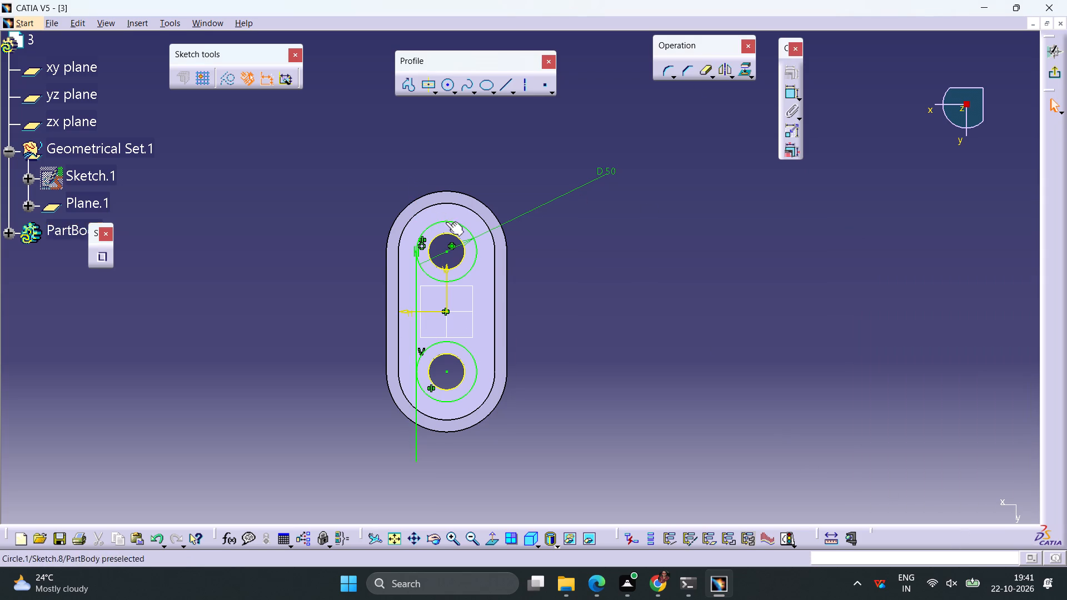
left_click(415, 406)
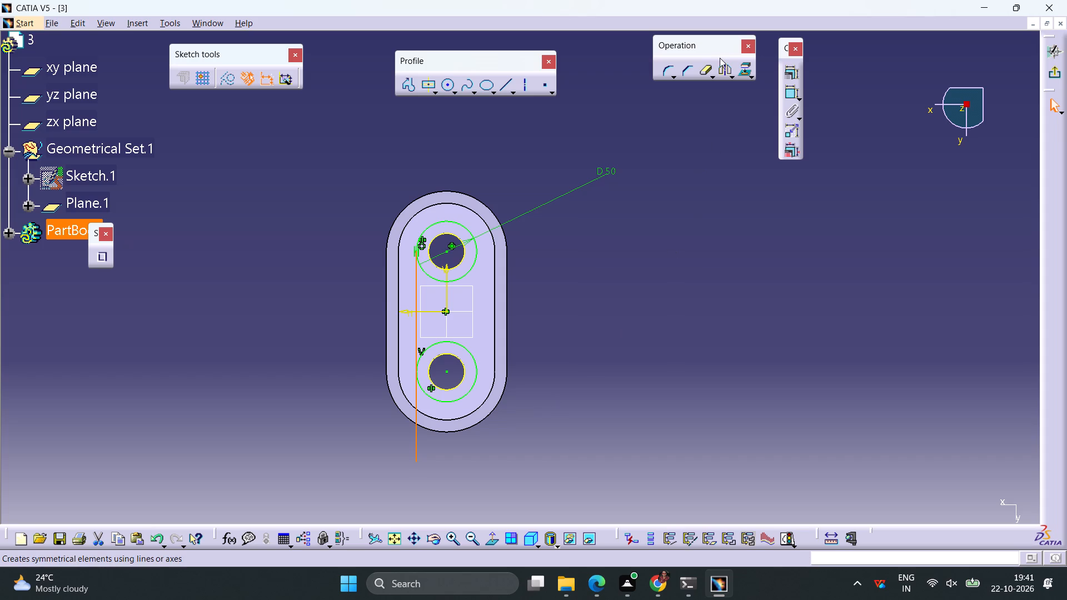
left_click(707, 71)
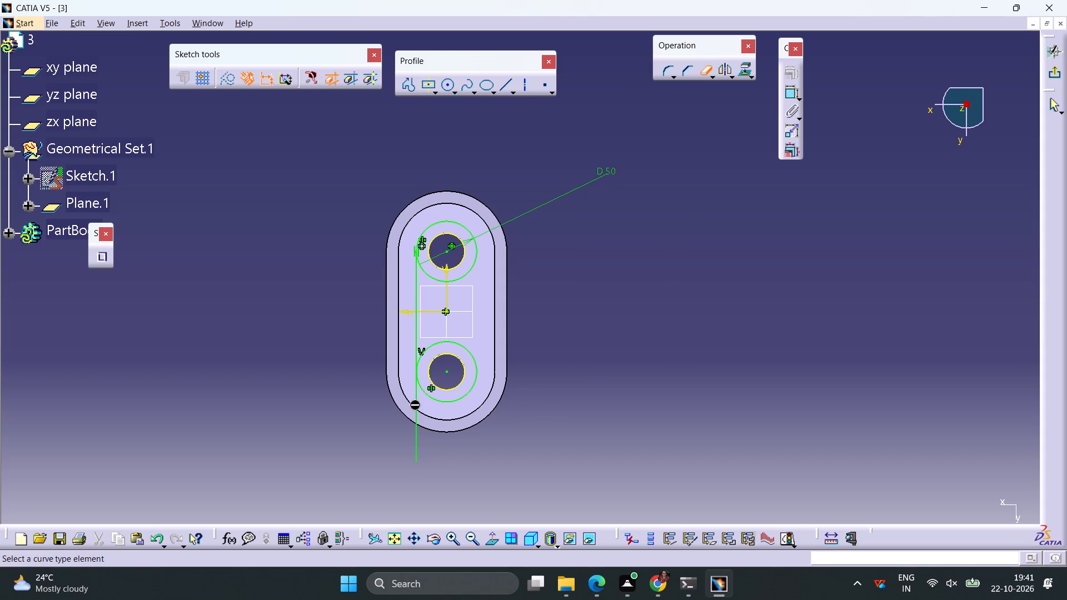
left_click(417, 401)
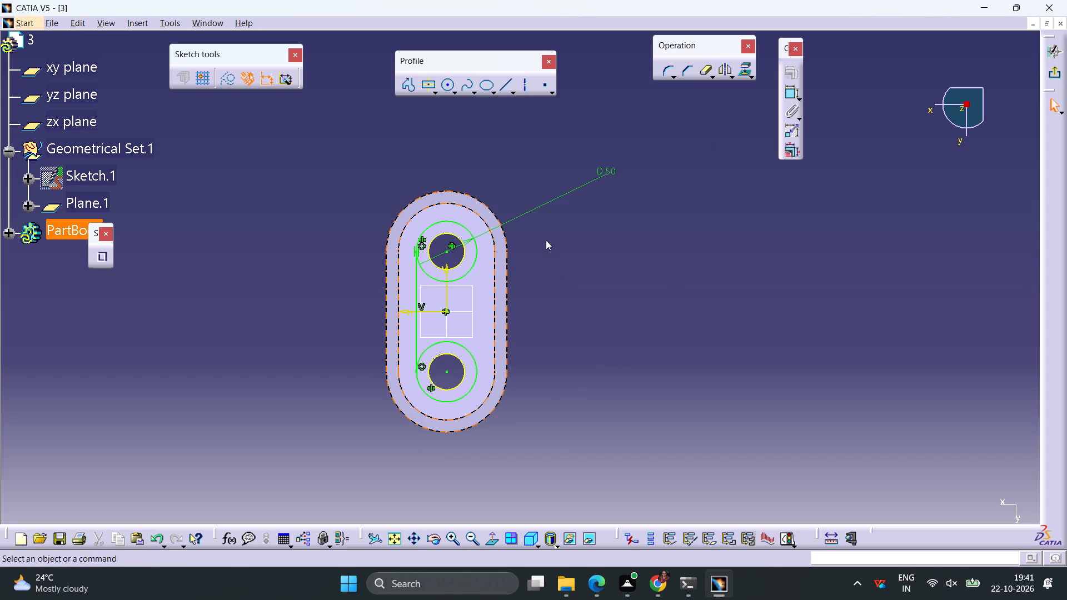
Mirror the trimmed tangent line about the vertical axis to the opposite side of the circles.
left_click(415, 289)
left_click(722, 71)
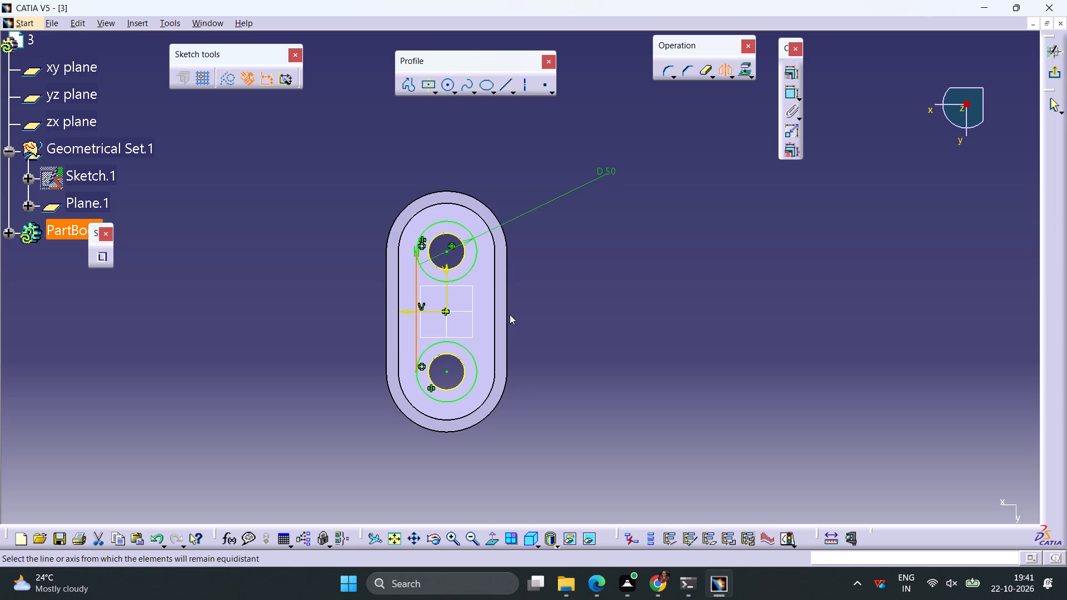
left_click(447, 299)
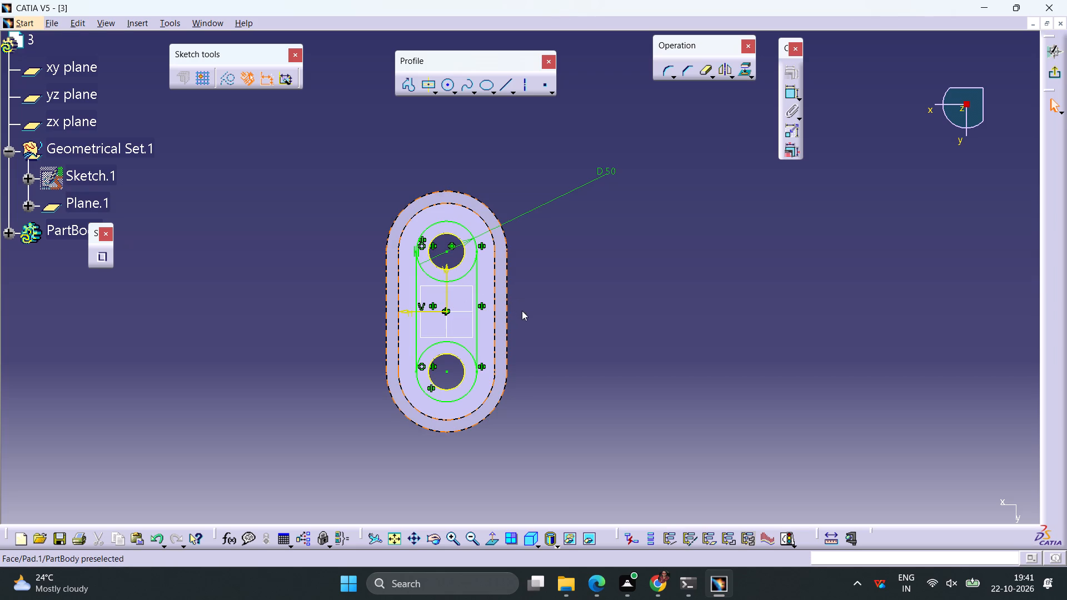
left_click(555, 356)
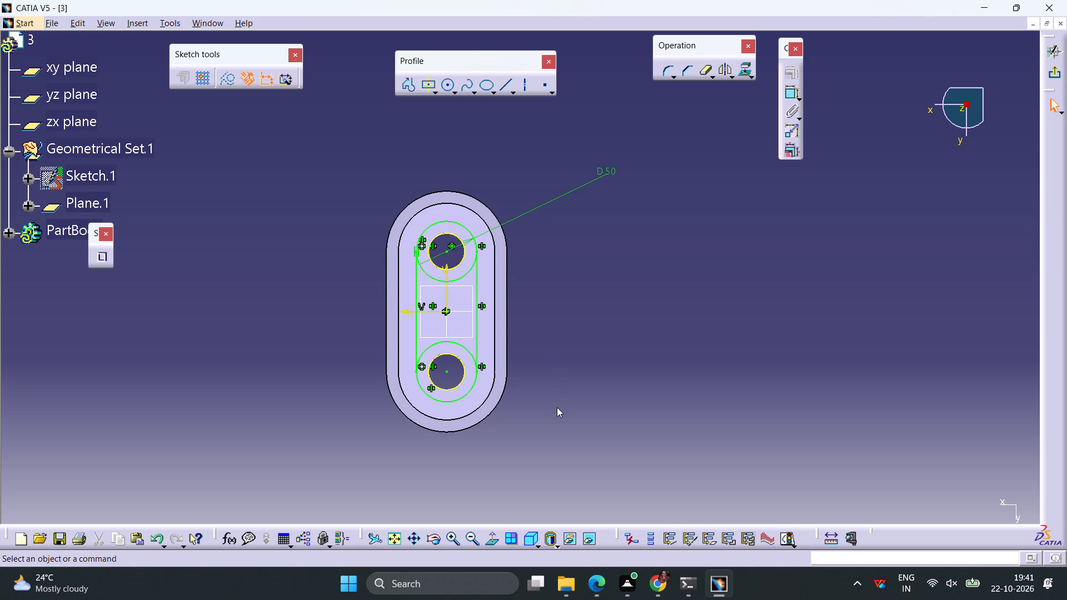
Draw a short horizontal line outward from the mirrored tangent line's lower end towards the wedge pocket's straight edge.
left_click(500, 87)
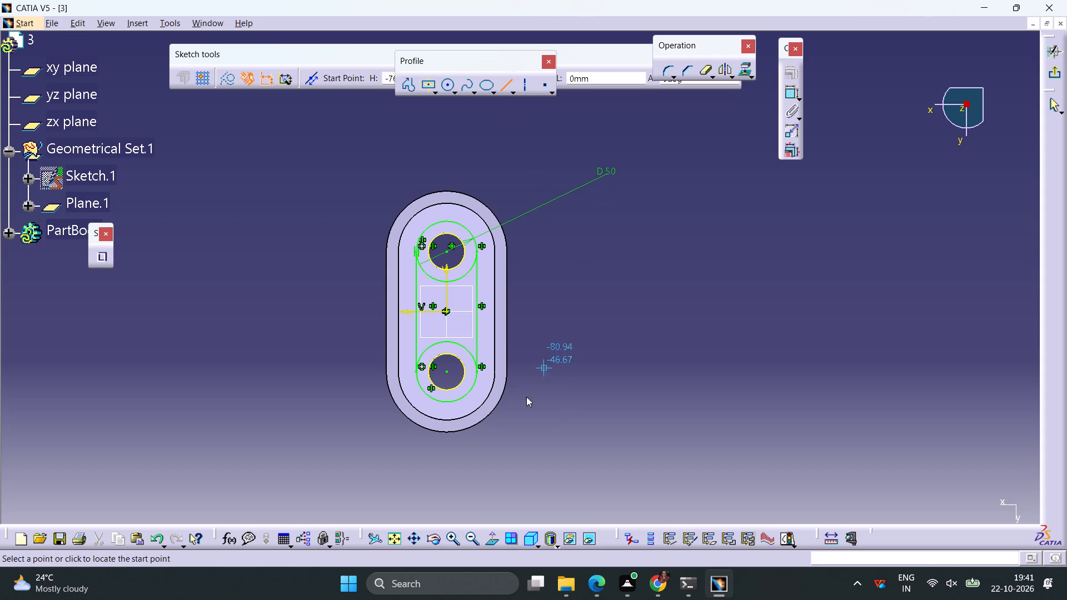
middle_click_drag(549, 467, 605, 302)
right_click_drag(555, 398, 605, 302)
left_click(497, 542)
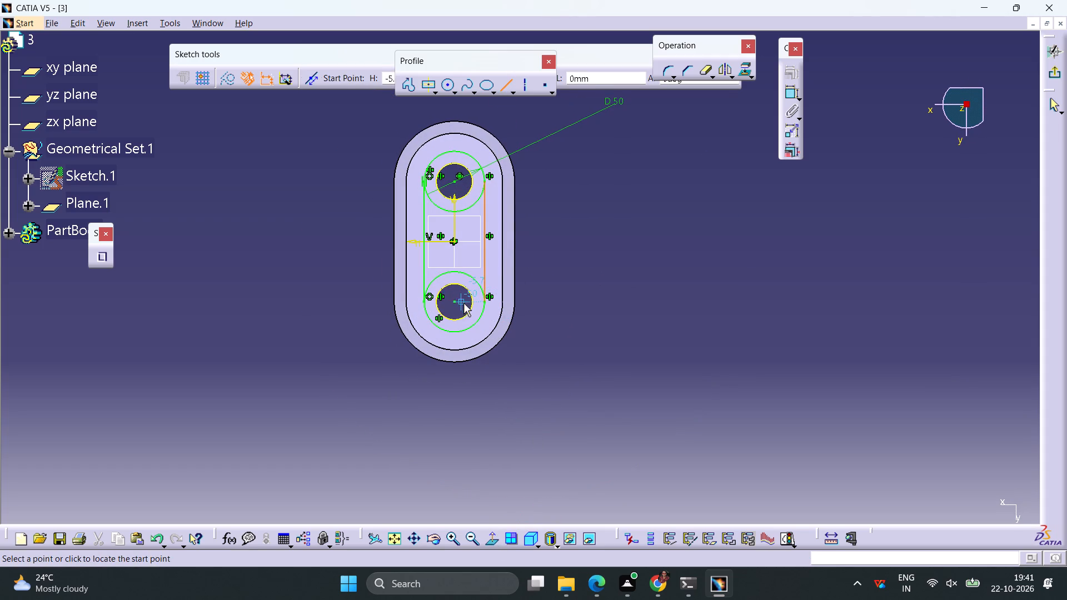
left_click(487, 302)
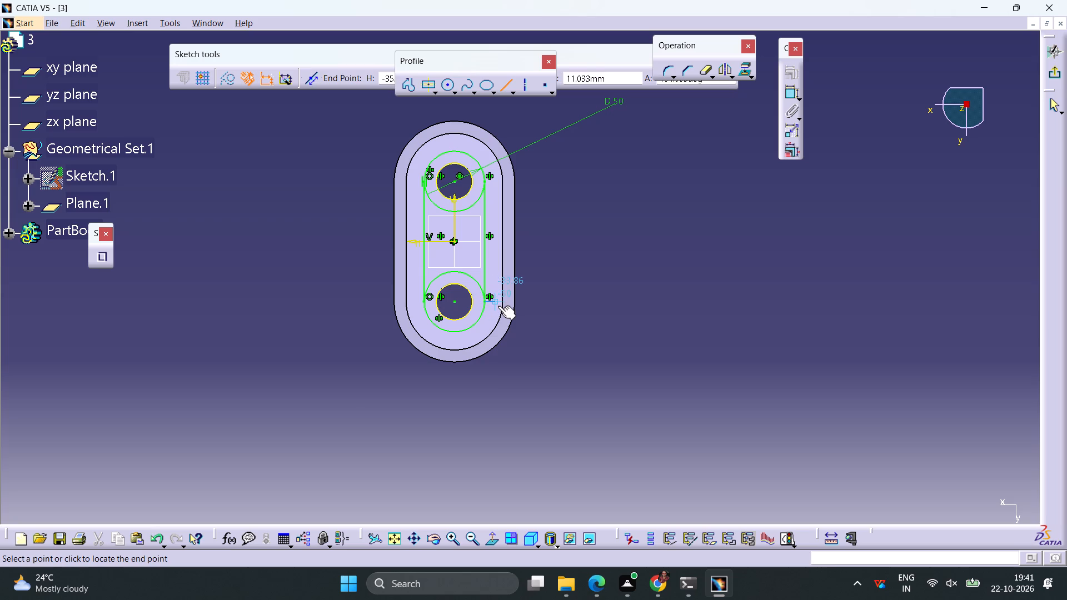
middle_click_drag(542, 332, 520, 333)
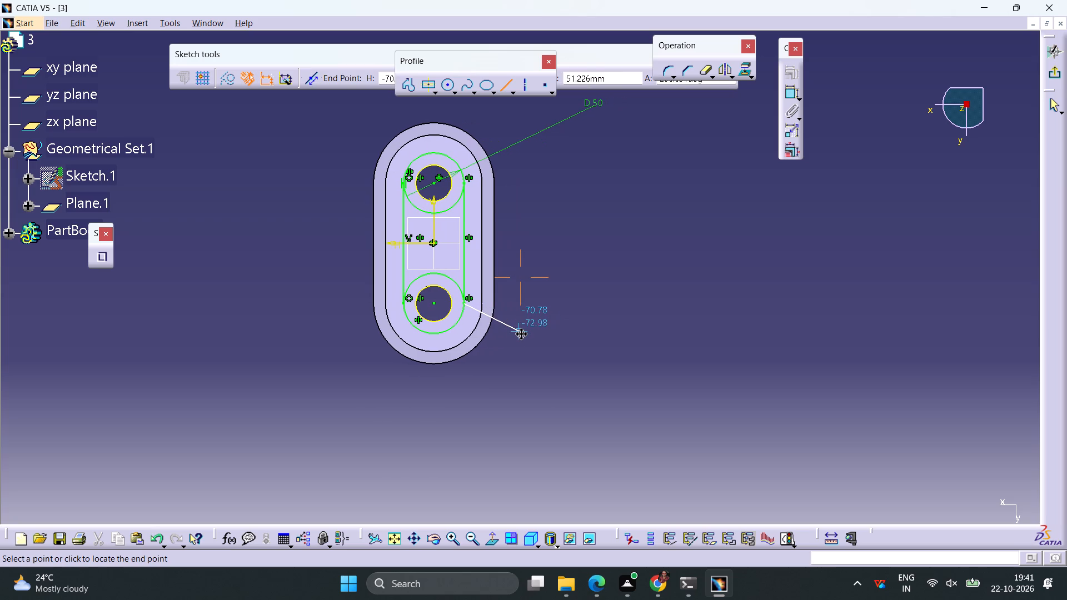
middle_click_drag(520, 333, 529, 317)
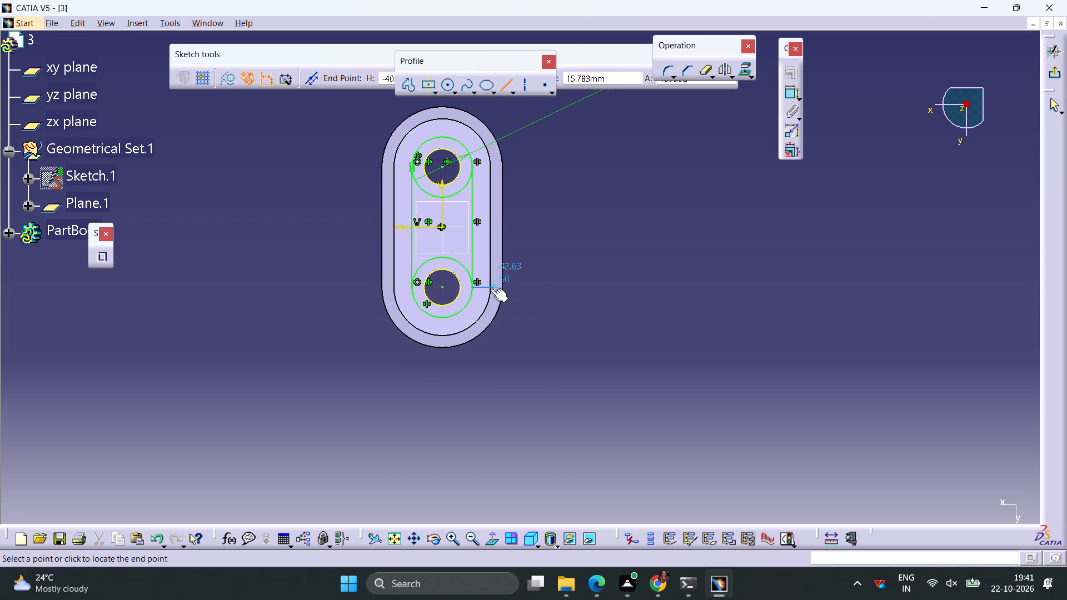
left_click(486, 288)
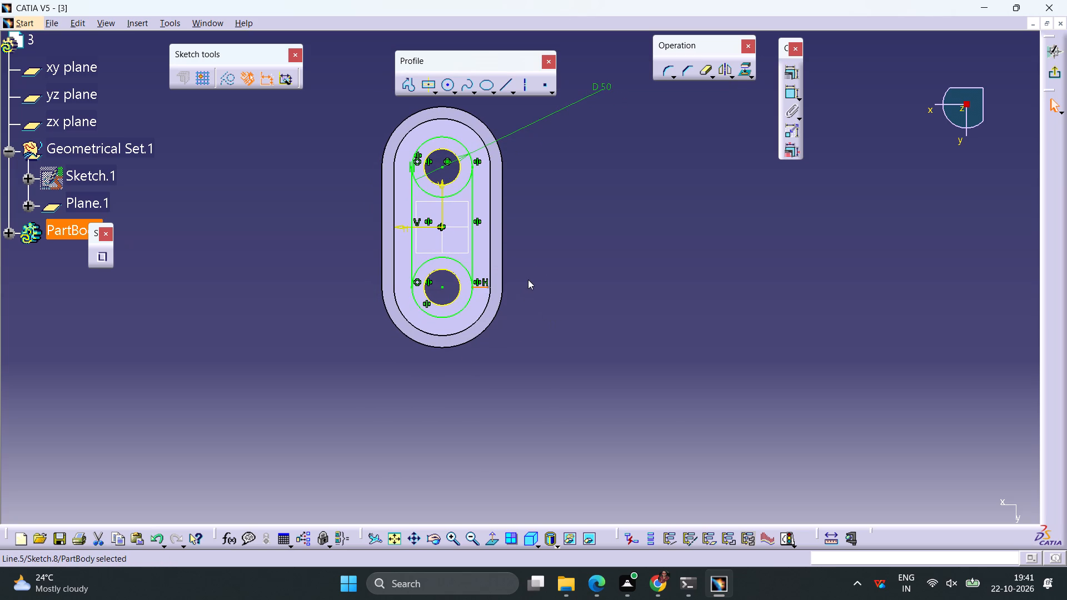
Make the short horizontal line's free end coincident with the wedge pocket's straight edge.
middle_click_drag(528, 279, 538, 211, "ctrl")
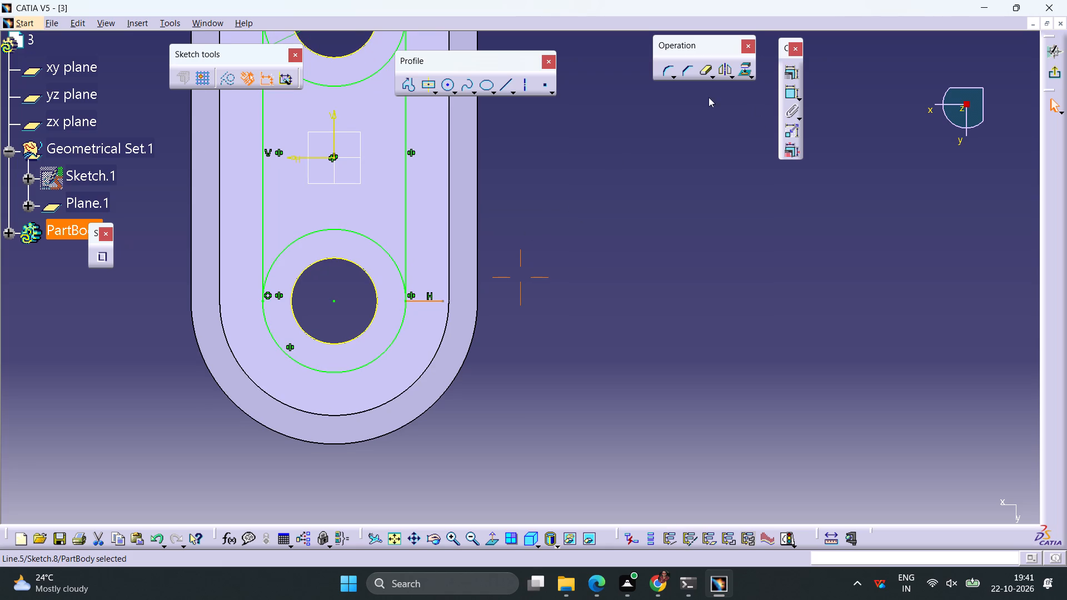
left_click(549, 249)
left_click(444, 301)
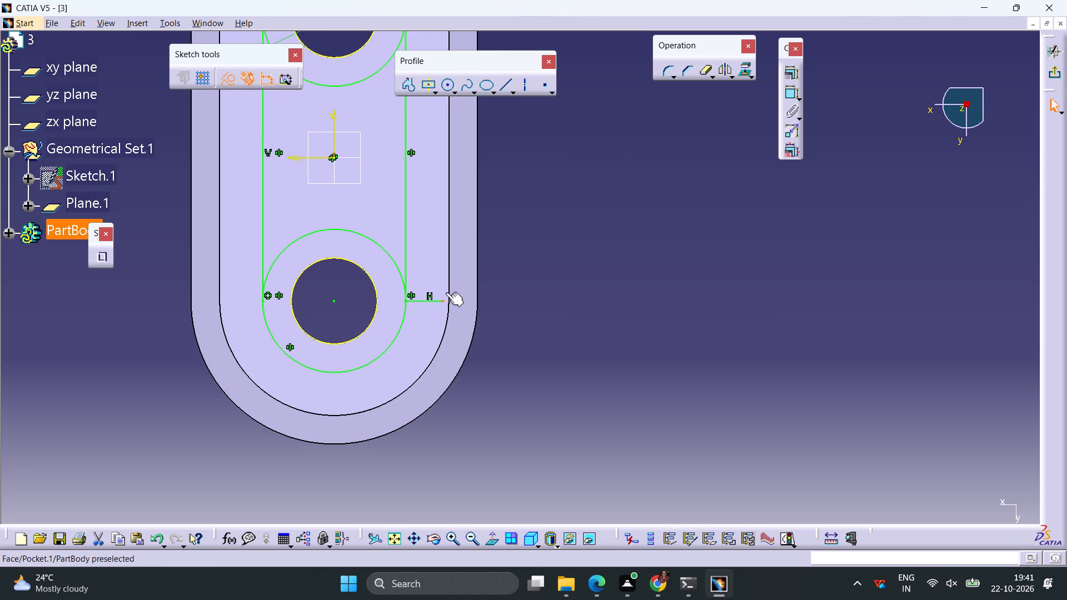
left_click(451, 285, "ctrl")
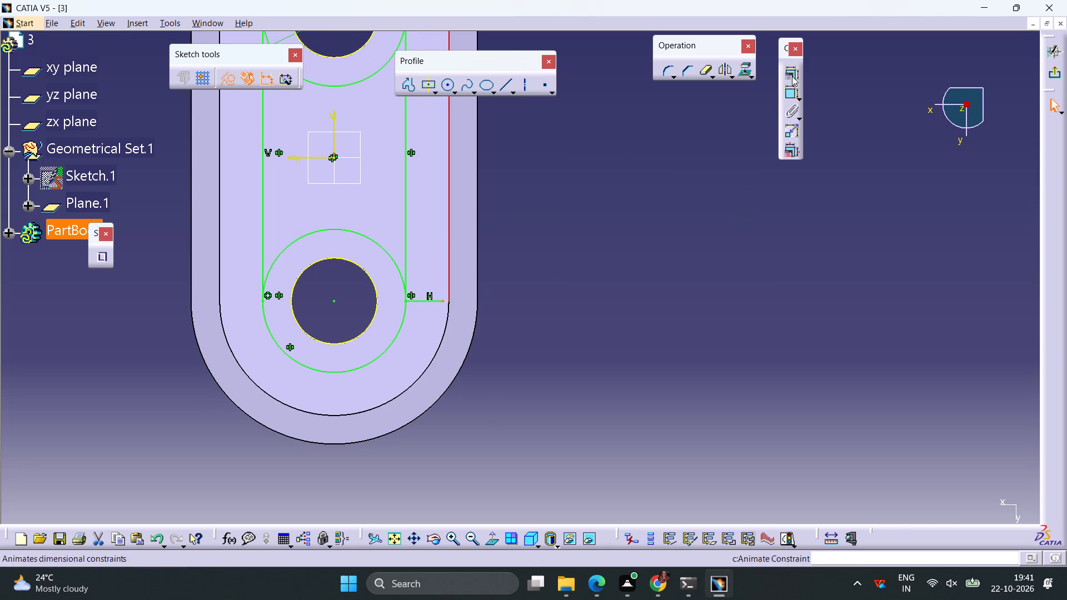
left_click(792, 76)
left_click(978, 303)
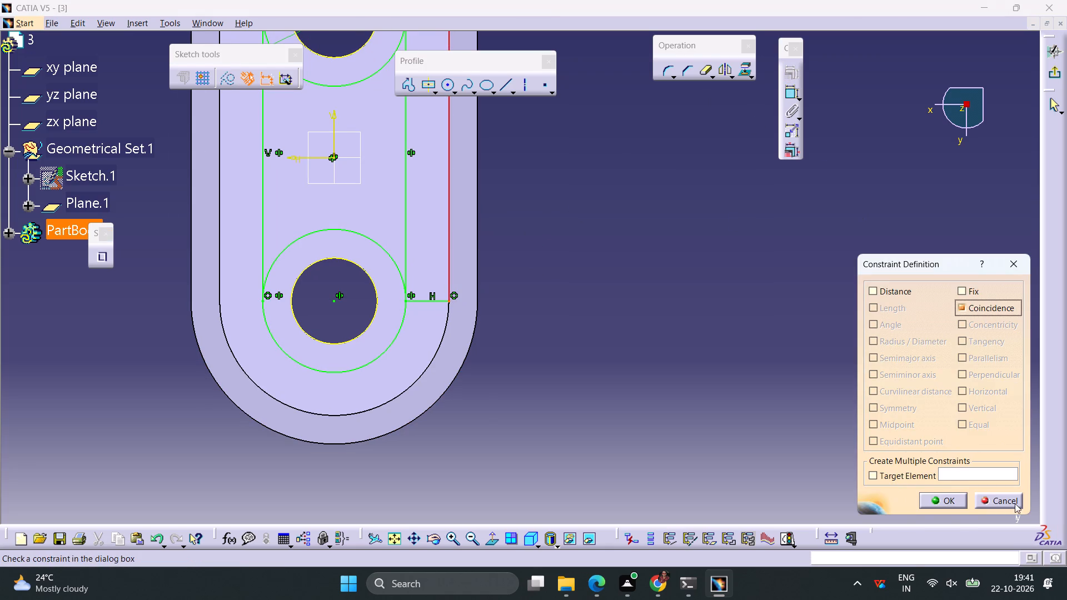
left_click(945, 501)
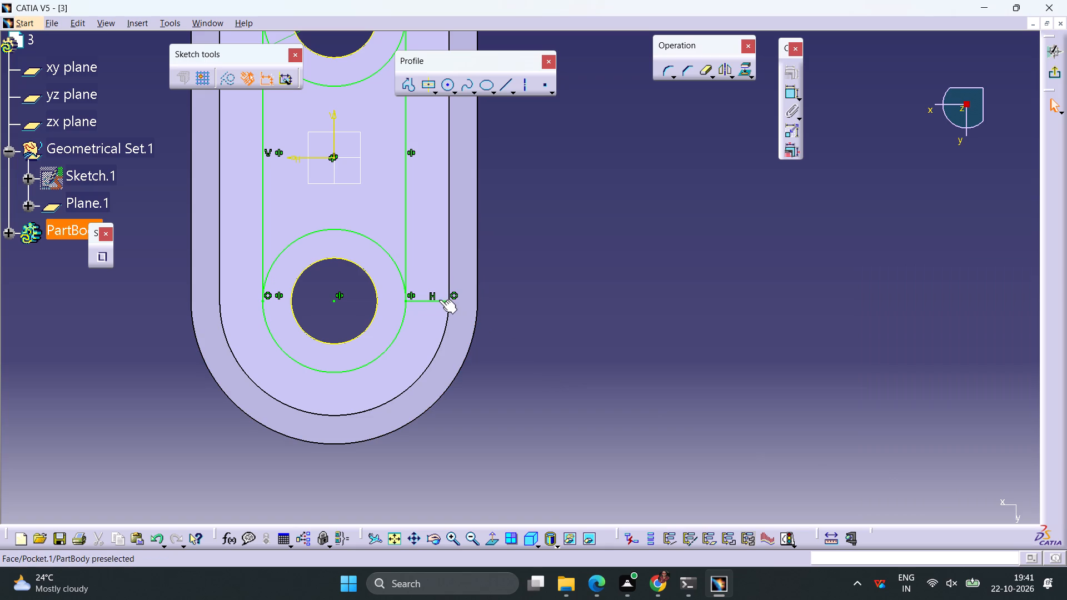
Offset the short horizontal line at the lower circle towards the sketch origin and set the offset distance to 25 mm.
left_click(439, 299)
left_click(734, 76)
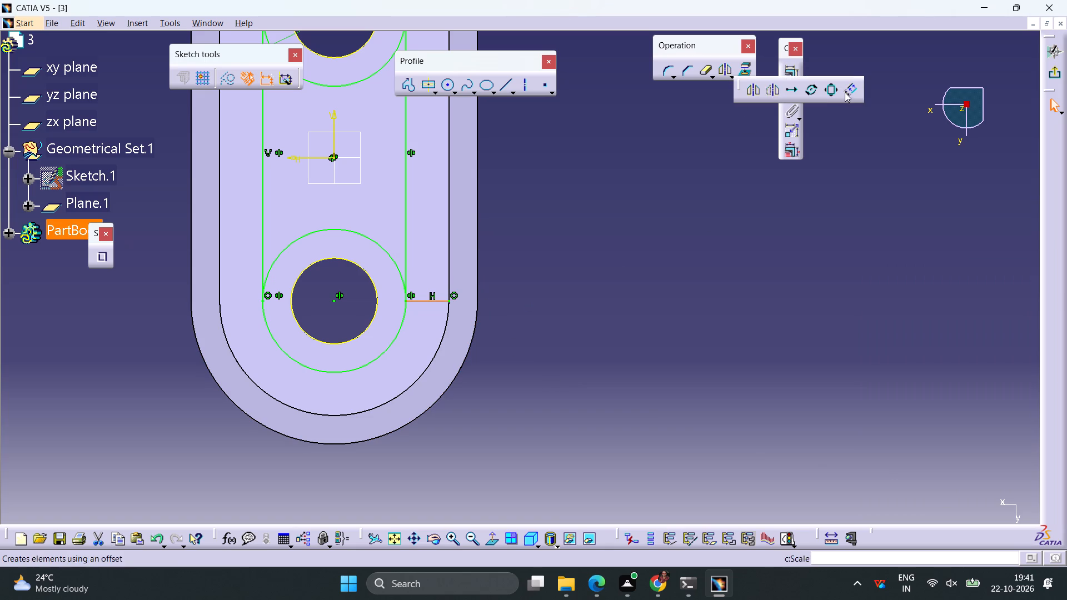
left_click(854, 92)
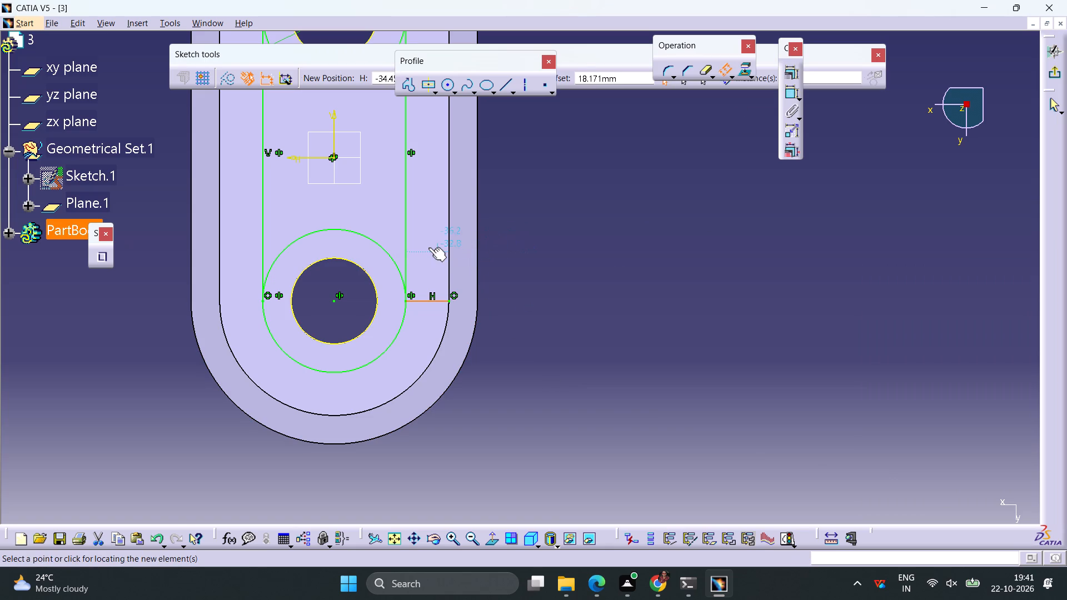
left_click(428, 247)
double_click(393, 275)
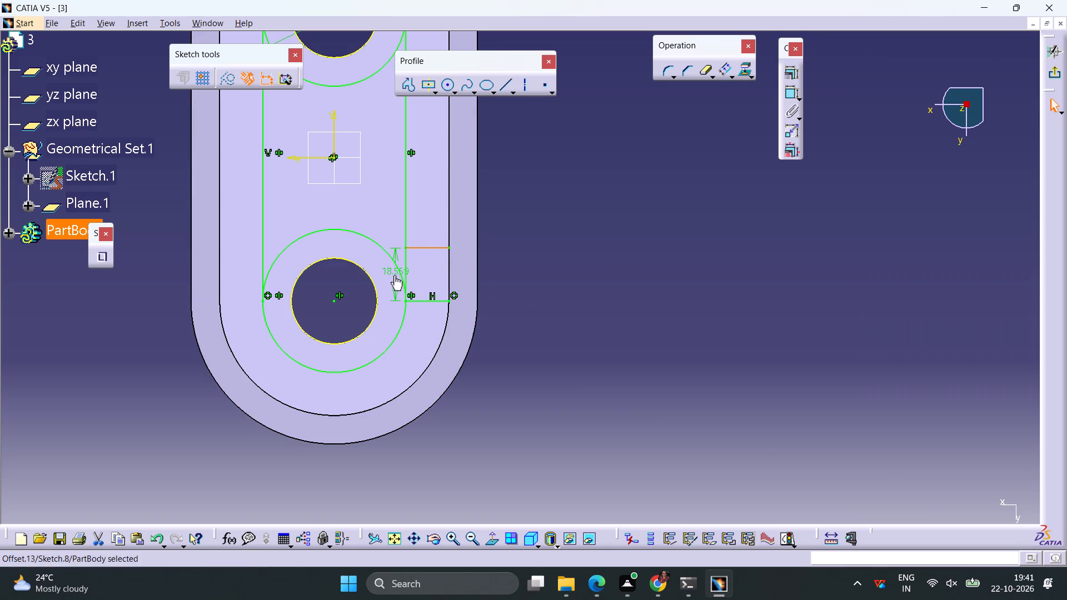
double_click(388, 269)
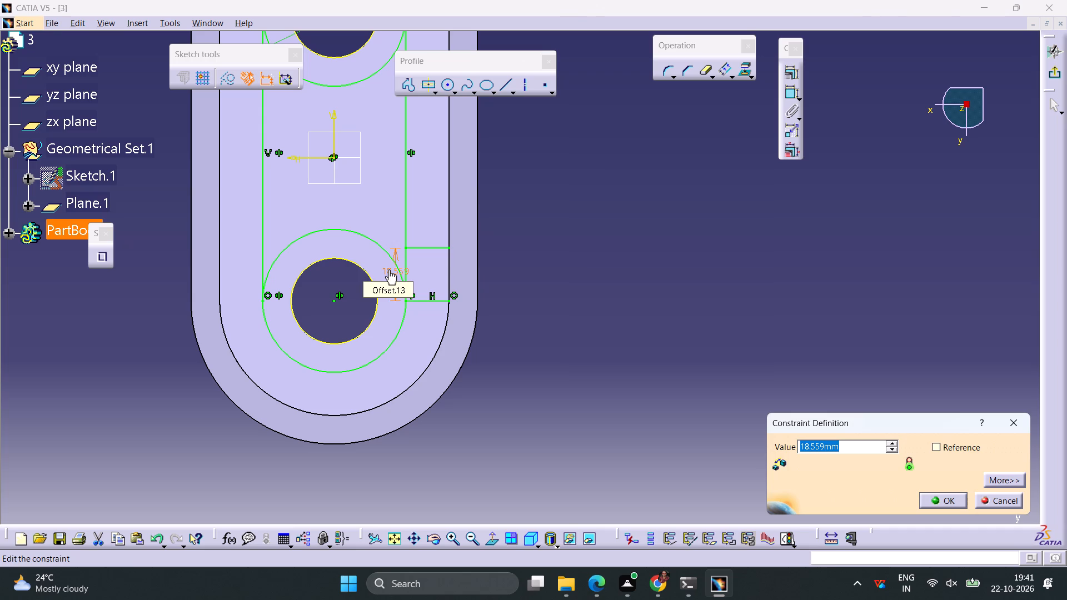
type("25")
key("Return")
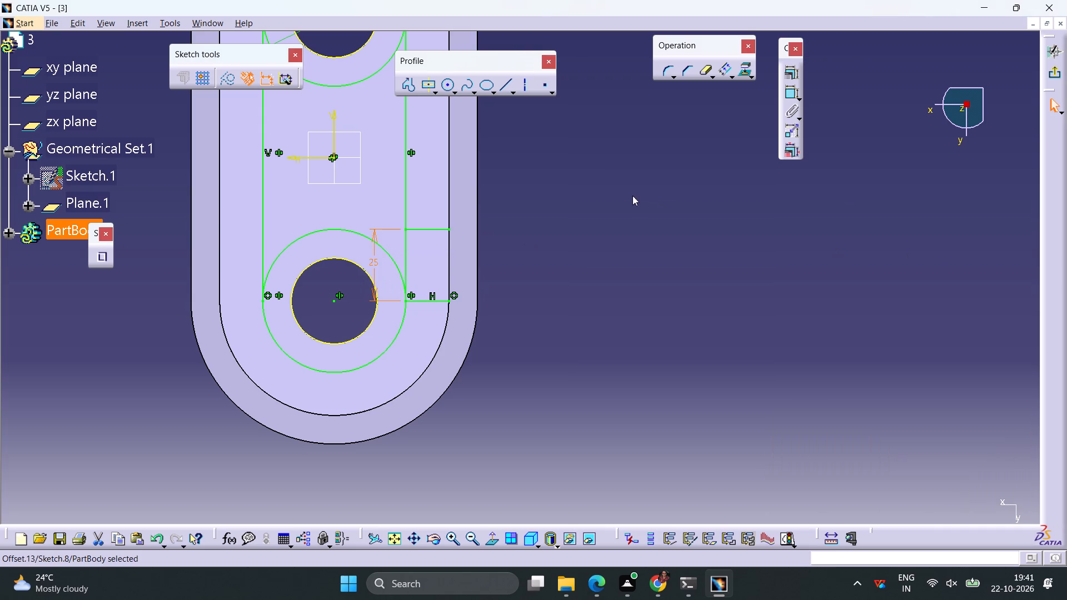
left_click(629, 188)
Quick-trim the tangent line between the two short horizontal lines and the inner arcs of both 50 mm circles.
left_click(701, 75)
left_click(697, 74)
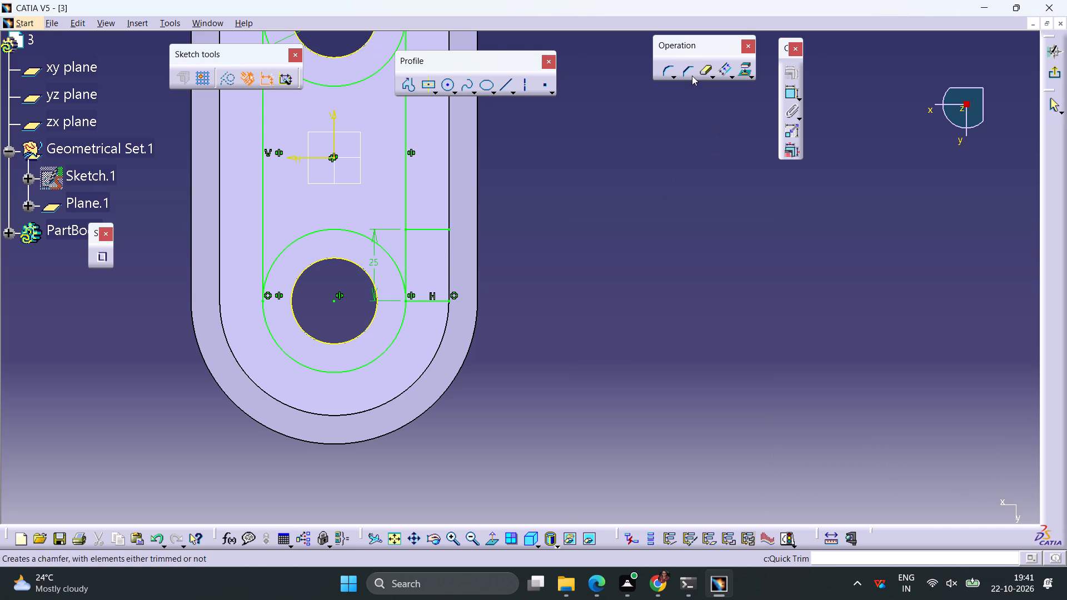
double_click(706, 69)
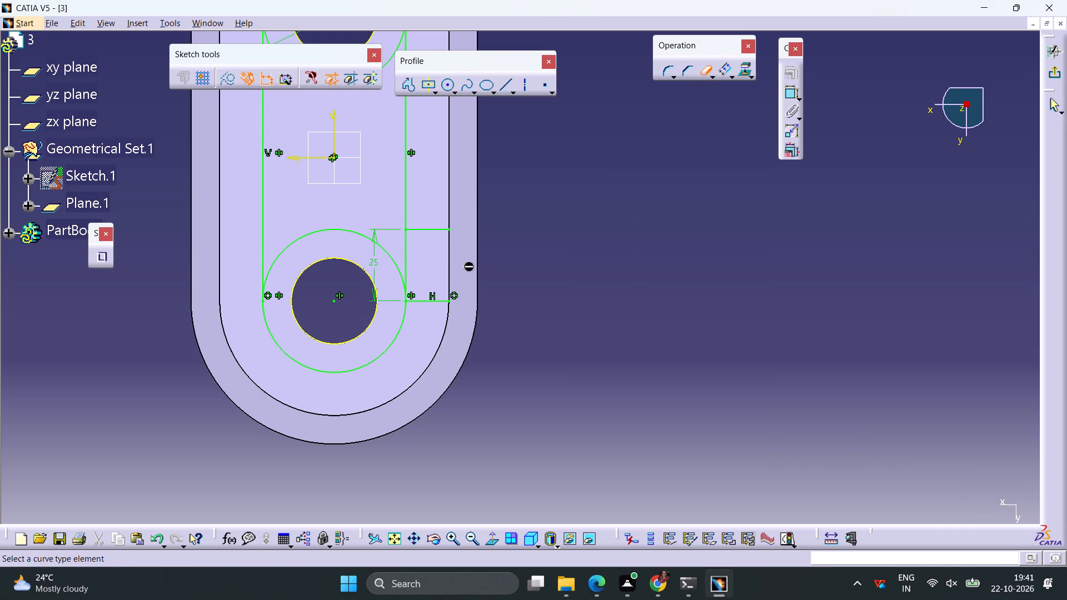
left_click(405, 248)
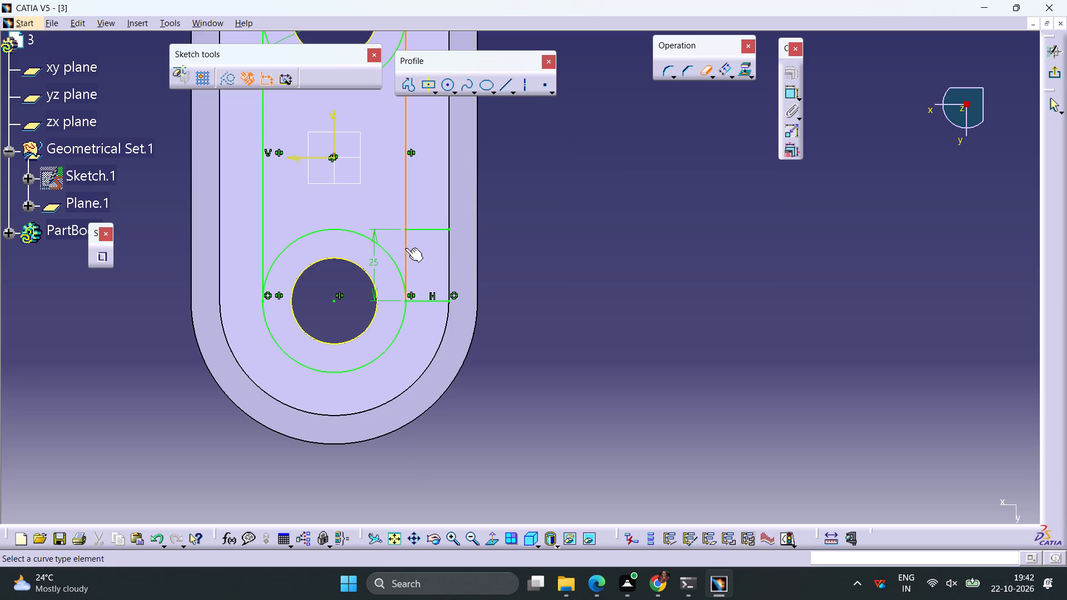
left_click(387, 257)
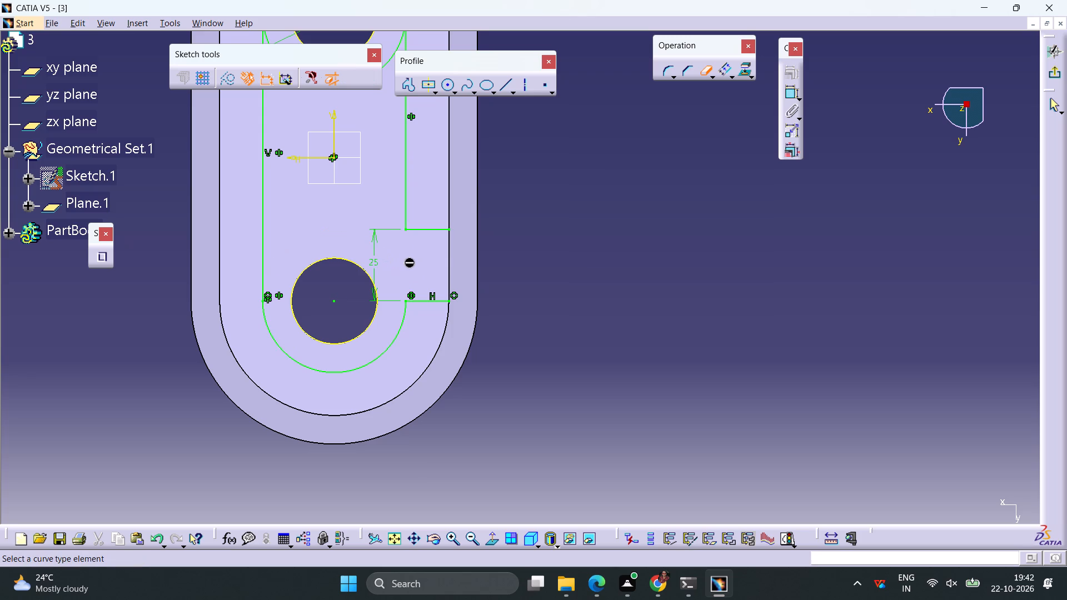
middle_click_drag(577, 257, 567, 307, "ctrl")
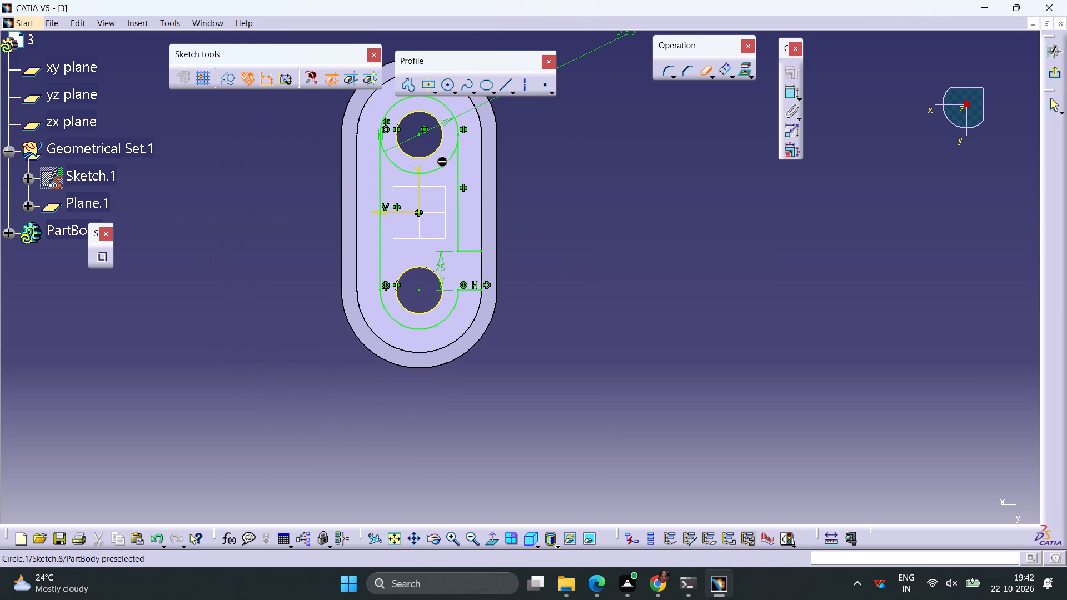
left_click(446, 161)
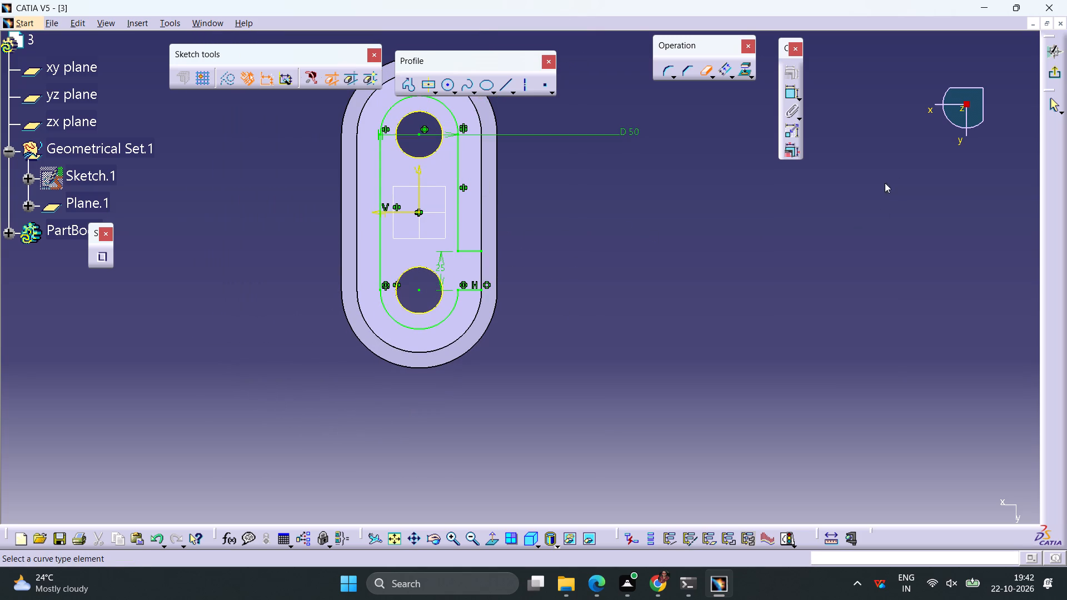
Close the tab profile with a vertical line joining the outer ends of the two short horizontal lines, and exit the sketch.
left_click(506, 88)
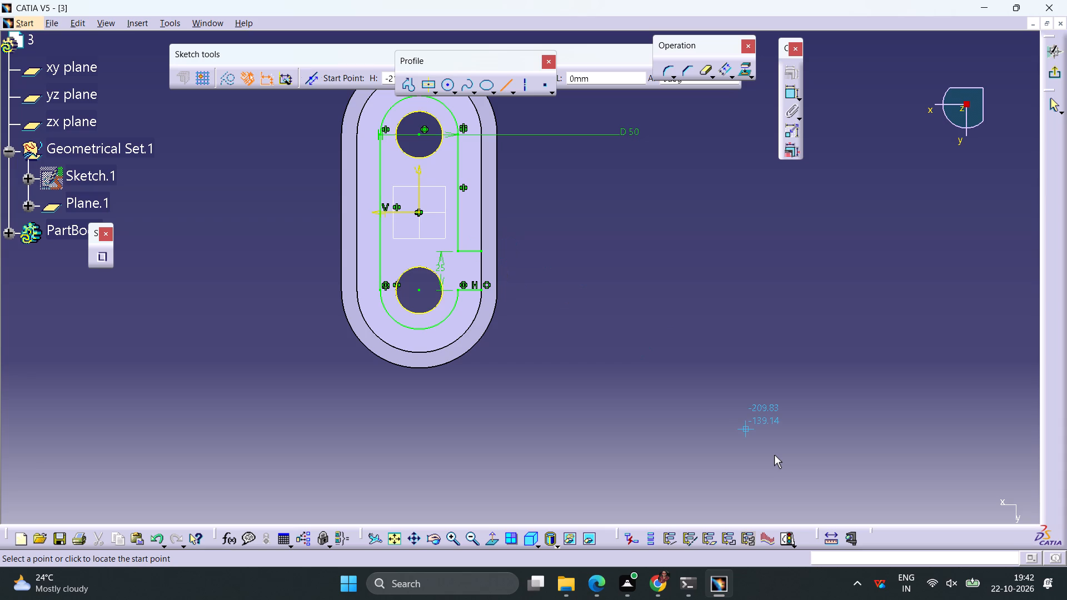
middle_click_drag(525, 298, 526, 283, "ctrl")
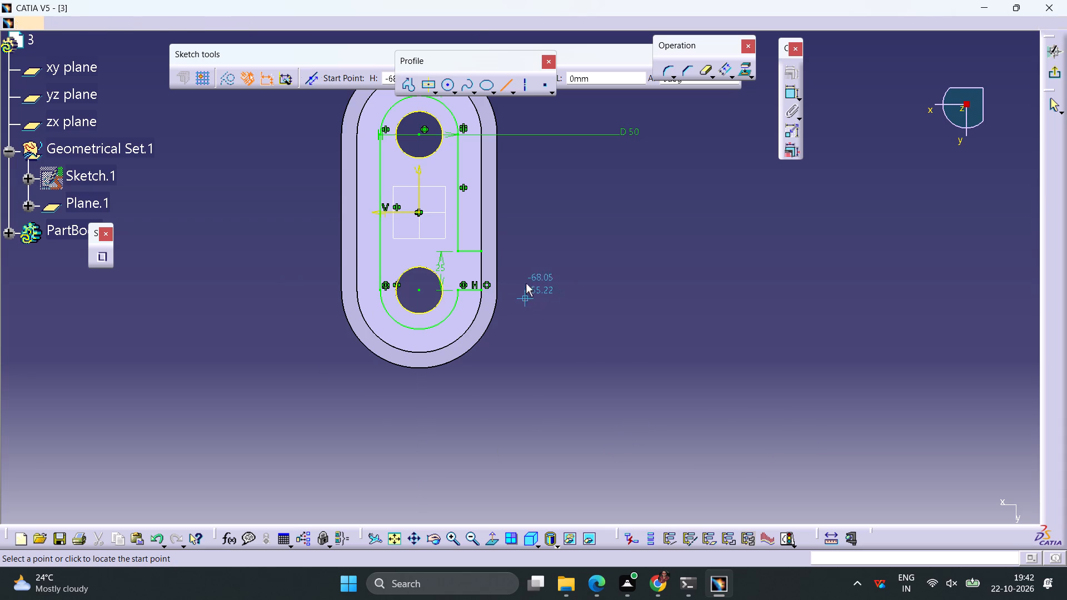
middle_click_drag(526, 283, 526, 259, "ctrl")
middle_click_drag(514, 252, 531, 269)
right_click_drag(514, 253, 531, 269)
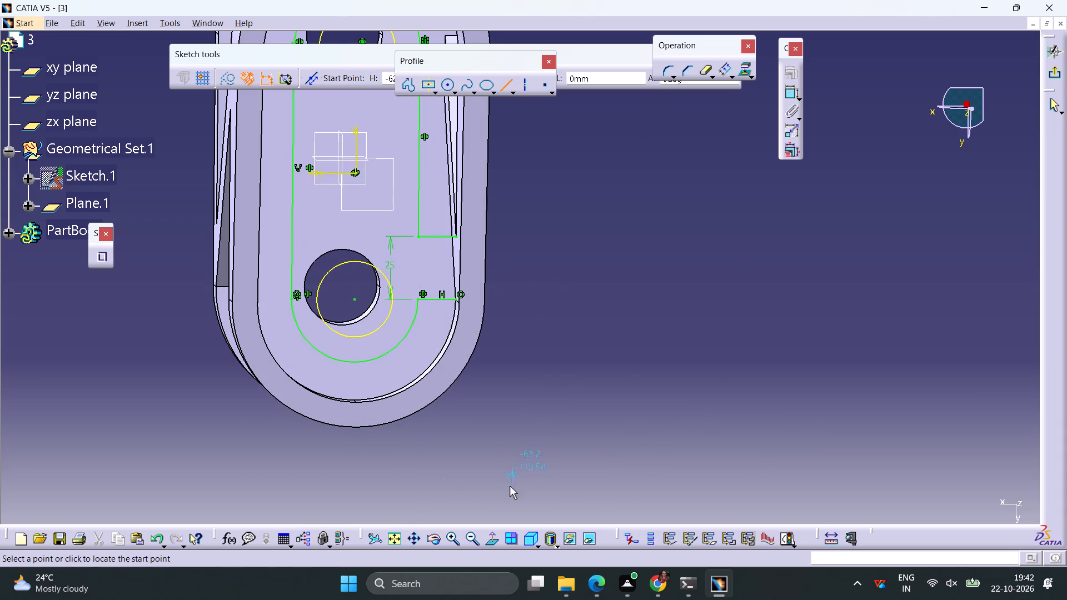
left_click(494, 538)
middle_click_drag(522, 256, 609, 293)
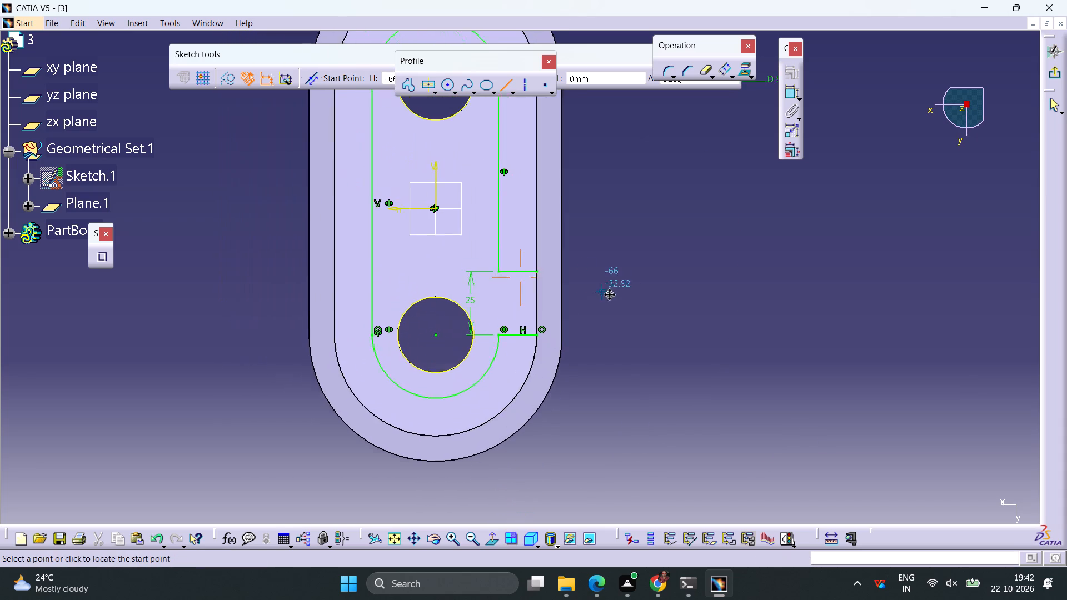
middle_click_drag(609, 293, 618, 301)
left_click(551, 281)
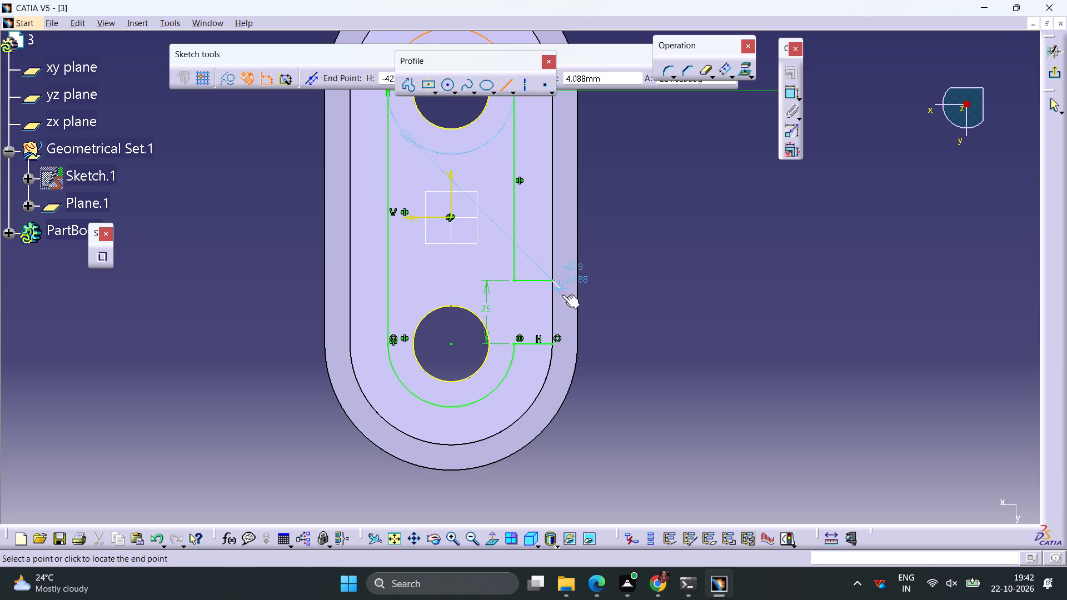
left_click(554, 344)
left_click(850, 242)
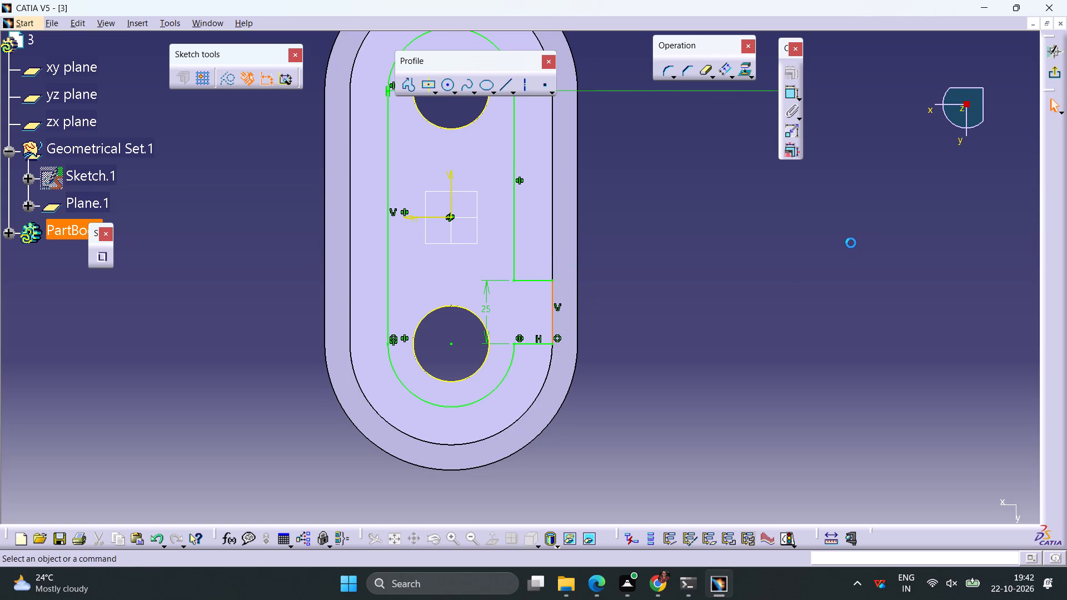
left_click(1059, 67)
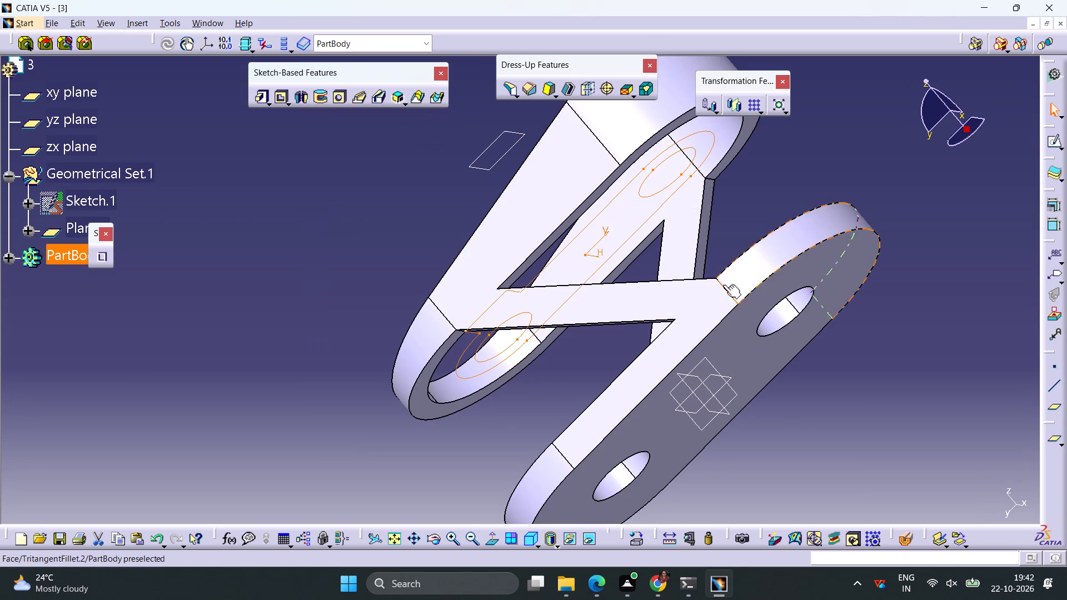
Pad the finished slot-and-tab profile 10 mm with the direction reversed so it extends up into the wedge pocket.
middle_click_drag(759, 191, 769, 214, "ctrl")
middle_click_drag(390, 250, 711, 348)
right_click_drag(390, 250, 711, 355)
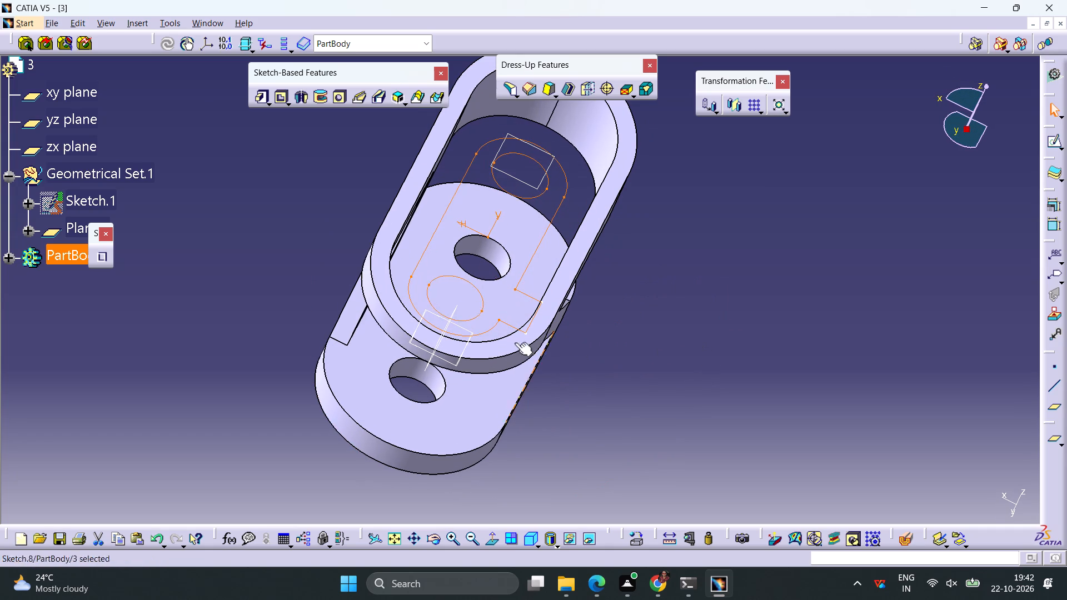
left_click(264, 101)
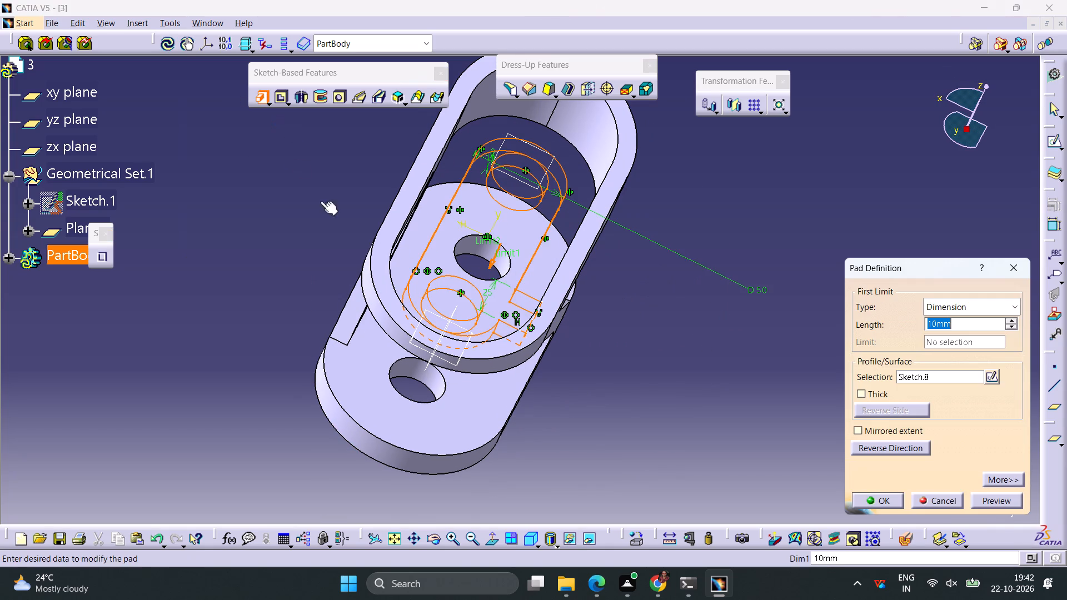
middle_click_drag(600, 355, 521, 189)
right_click_drag(595, 311, 521, 189)
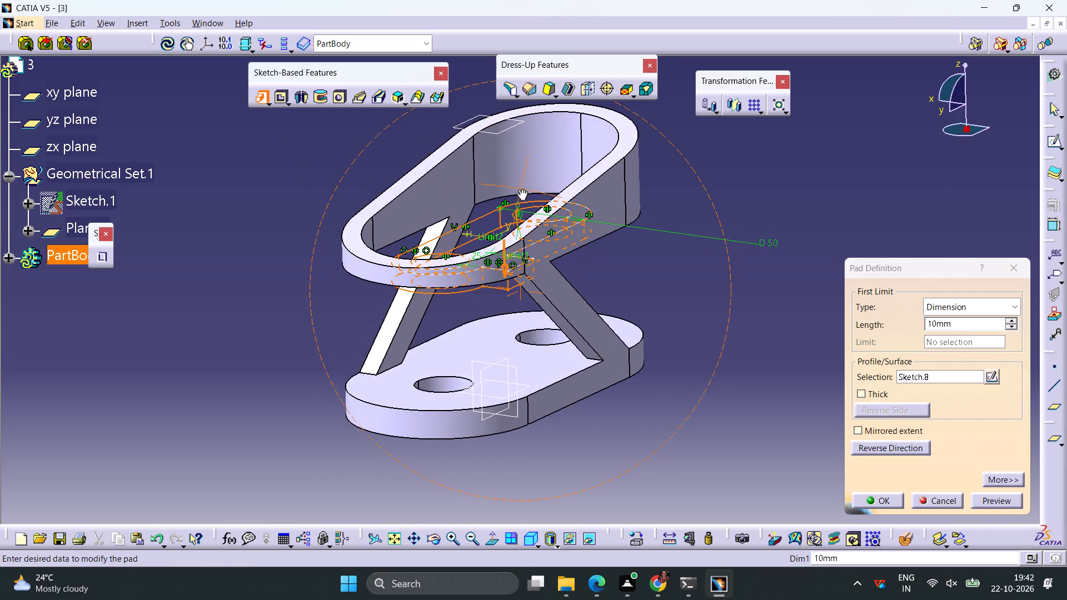
right_click_drag(521, 189, 543, 221)
middle_click_drag(521, 189, 545, 221)
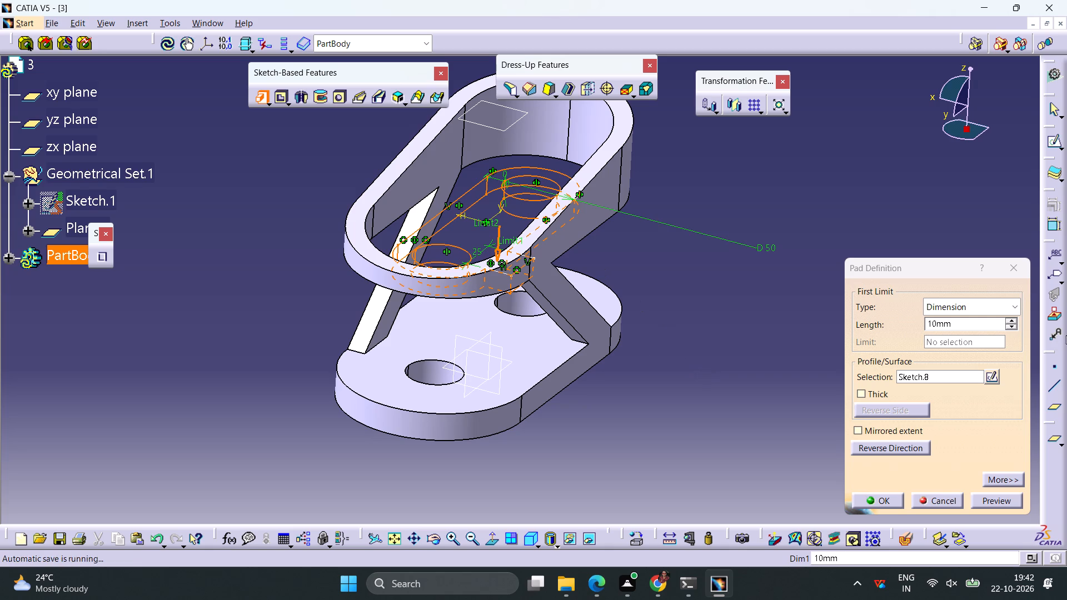
left_click(908, 451)
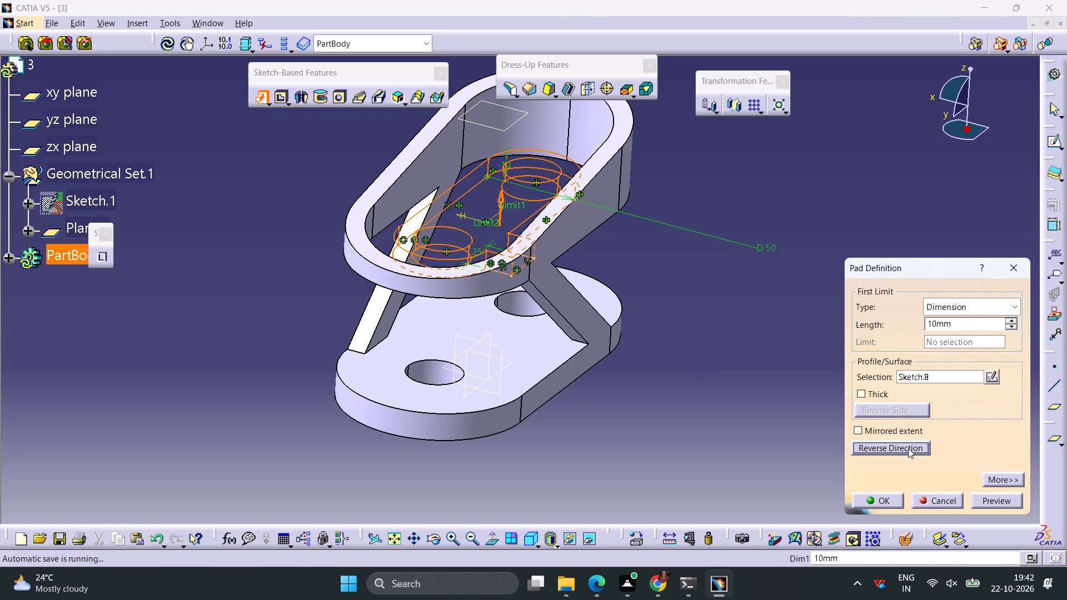
left_click(983, 502)
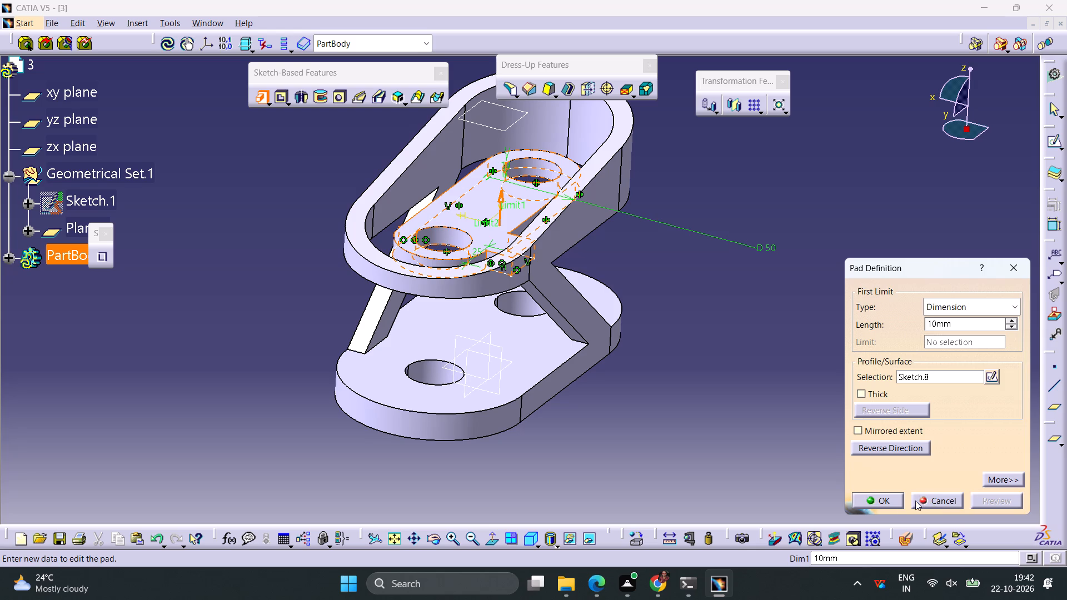
left_click(891, 506)
left_click(717, 336)
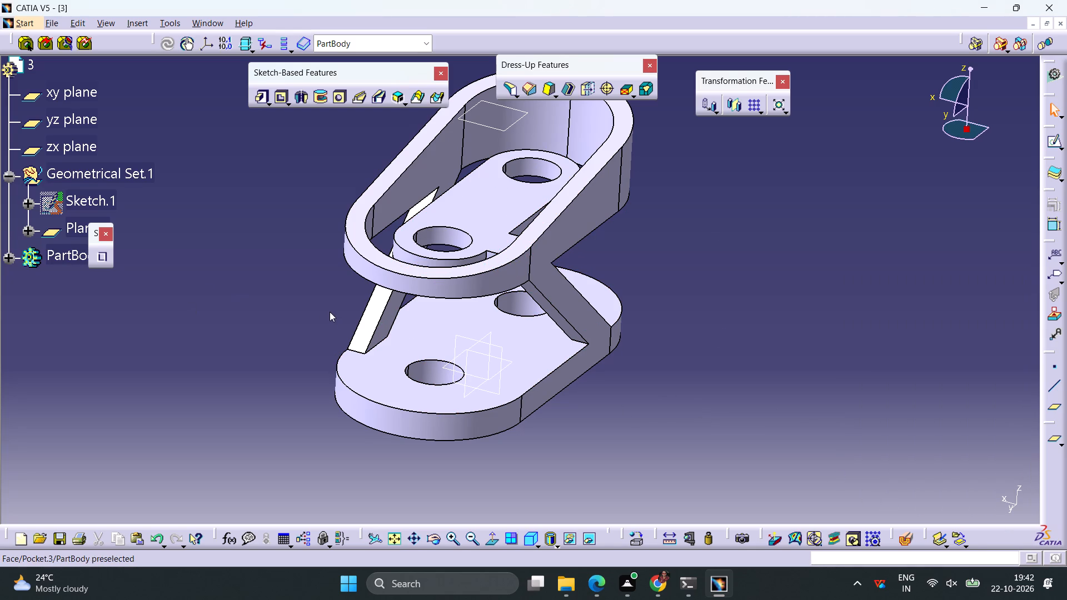
Examine the padded plate inside the wedge pocket and the rest of the part from several sides.
middle_click_drag(331, 306, 335, 326, "ctrl")
middle_click_drag(328, 323, 572, 319)
right_click_drag(417, 328, 572, 319)
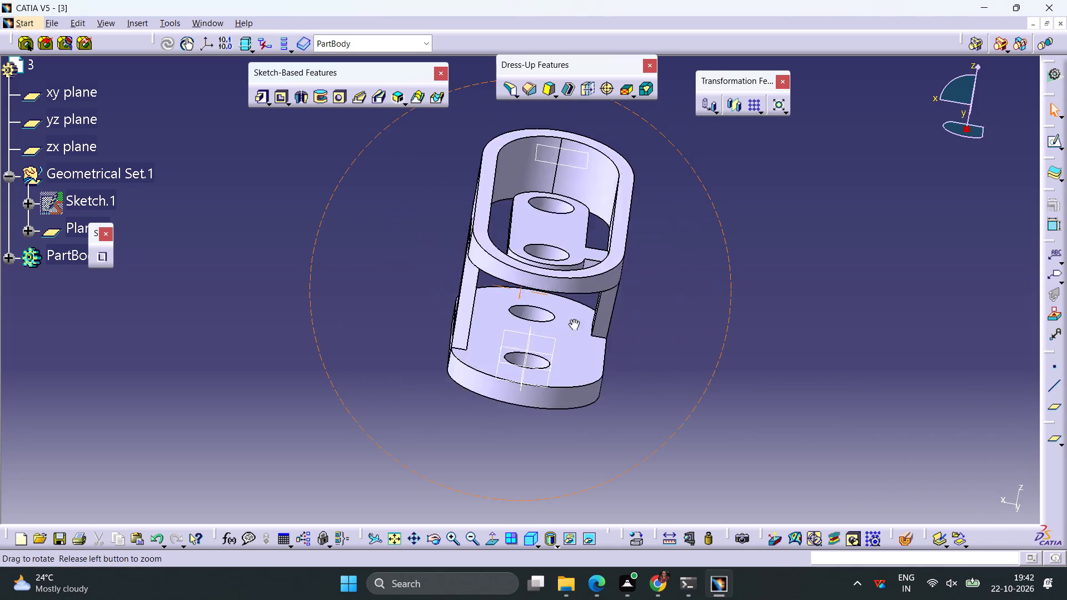
middle_click_drag(572, 319, 510, 306)
right_click_drag(572, 319, 510, 306)
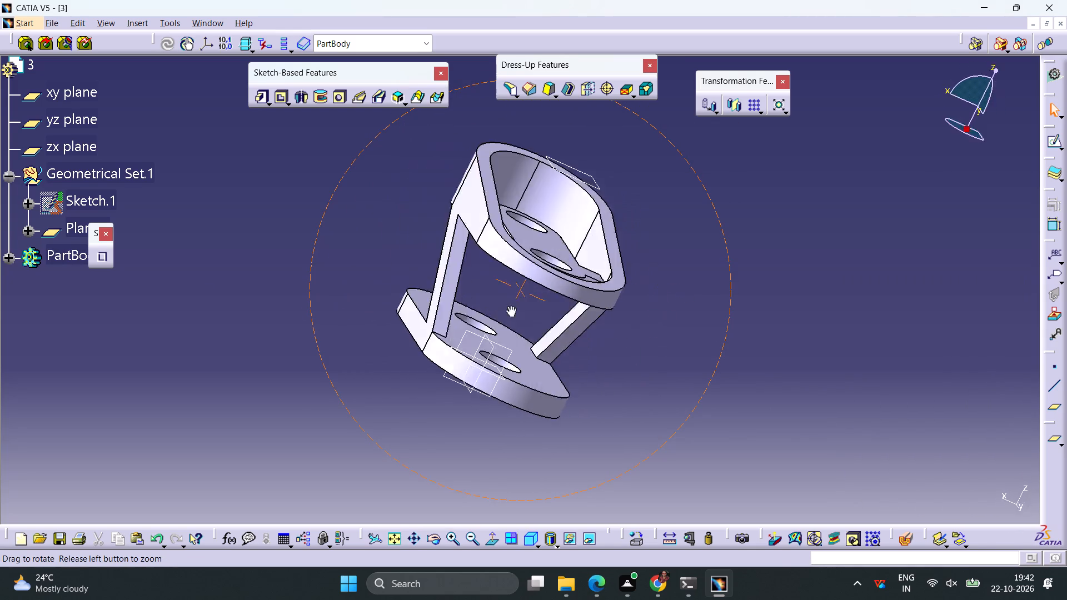
right_click_drag(510, 306, 535, 386)
middle_click_drag(510, 306, 535, 386)
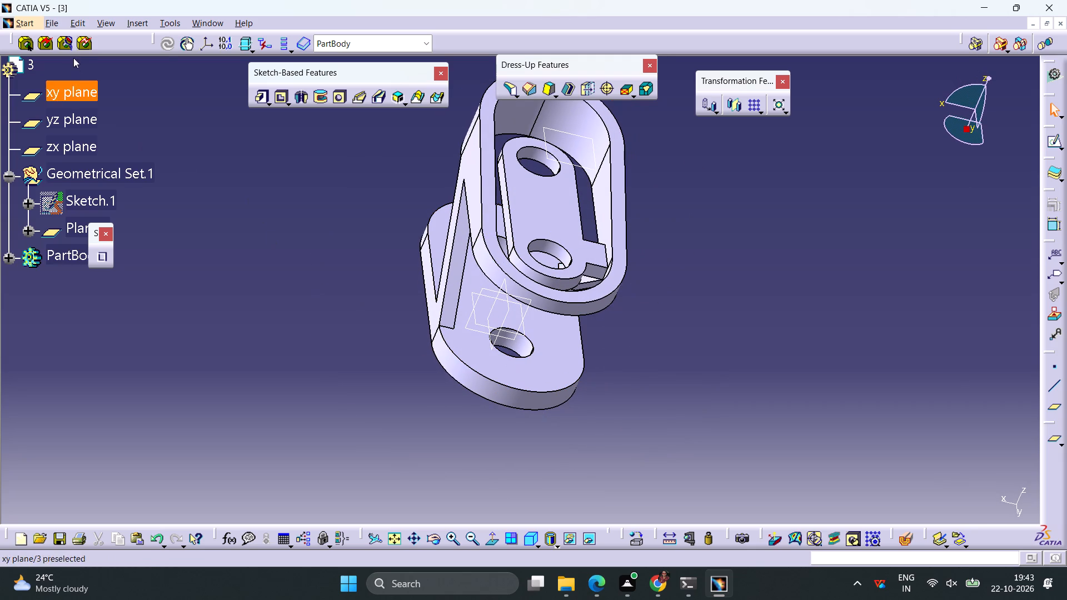
Save the part as a CATPart file named 3 in the internship folder.
left_click(52, 29)
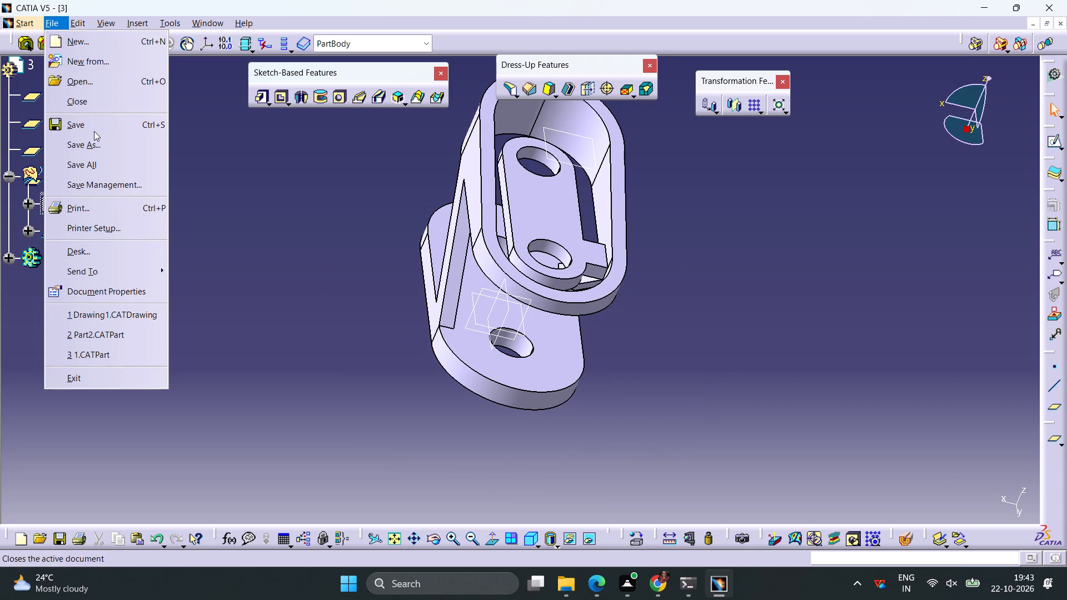
left_click(94, 146)
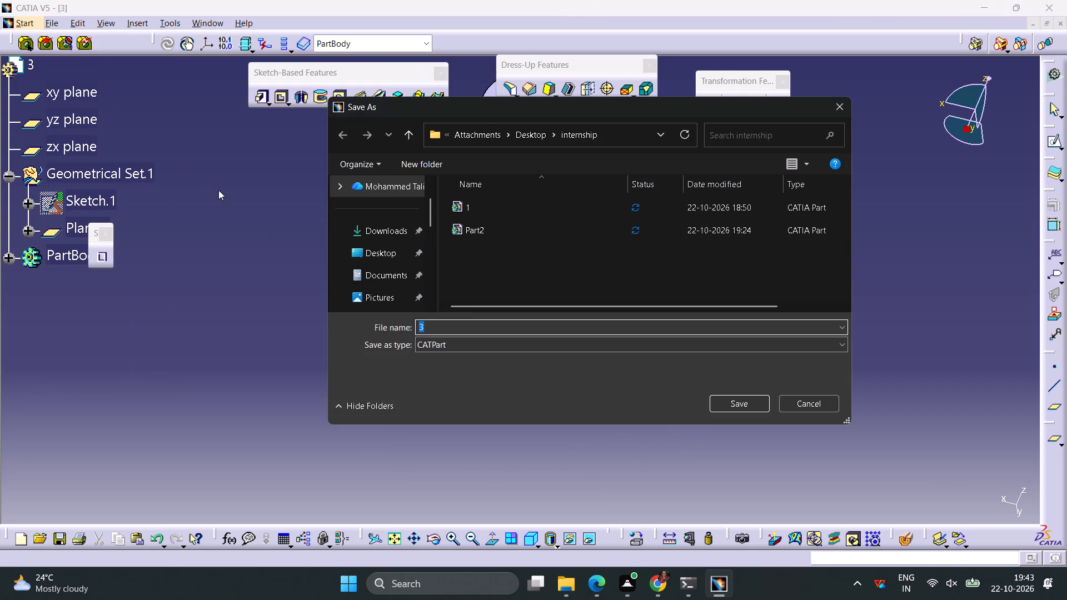
left_click(723, 404)
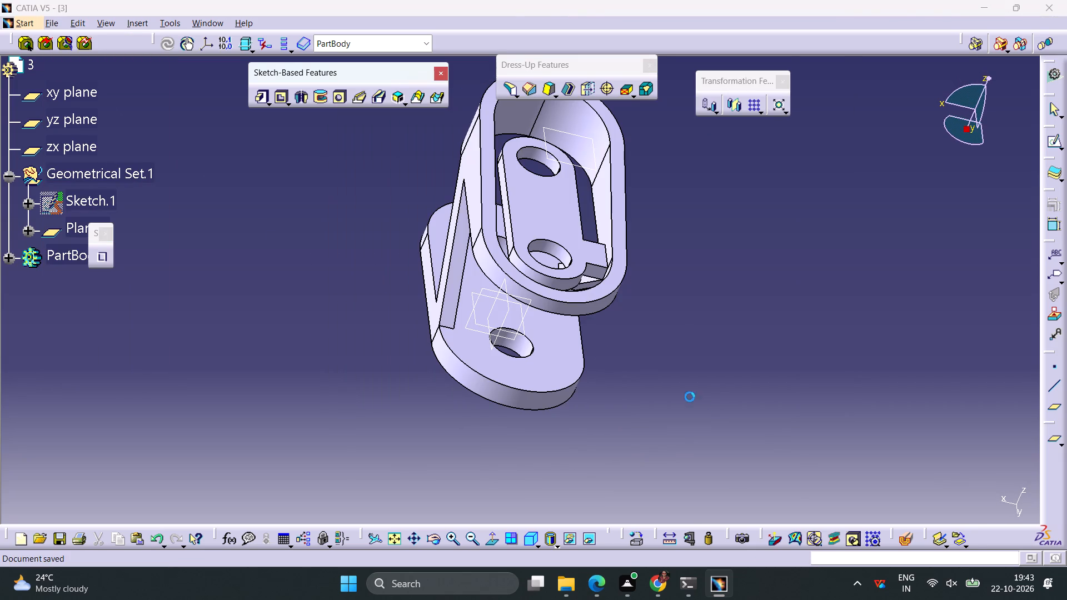
Save a copy of part 3 in igs format in the internship folder.
left_click(56, 23)
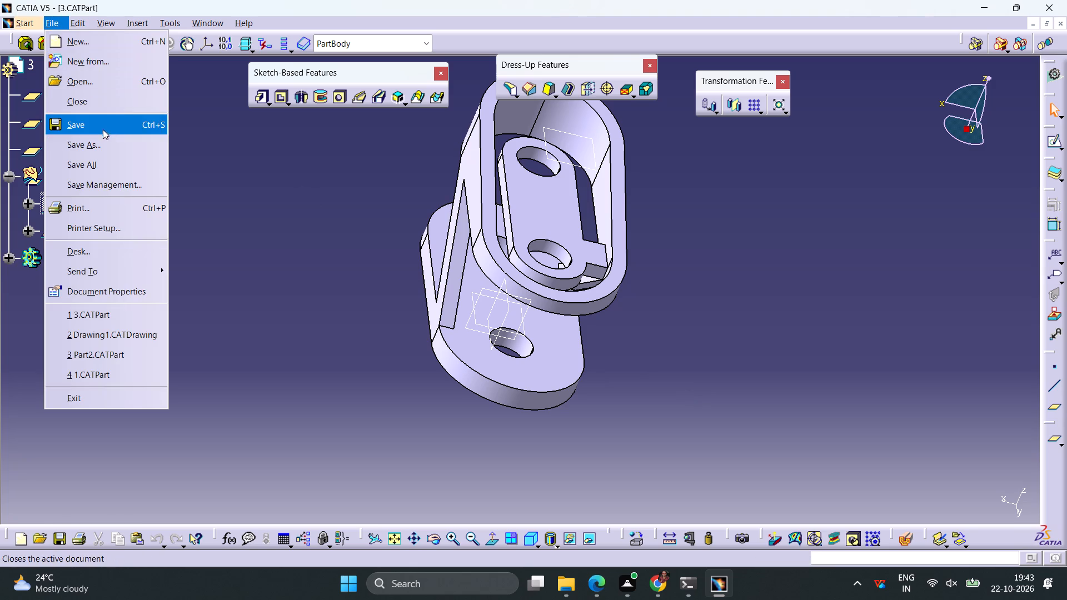
left_click(101, 137)
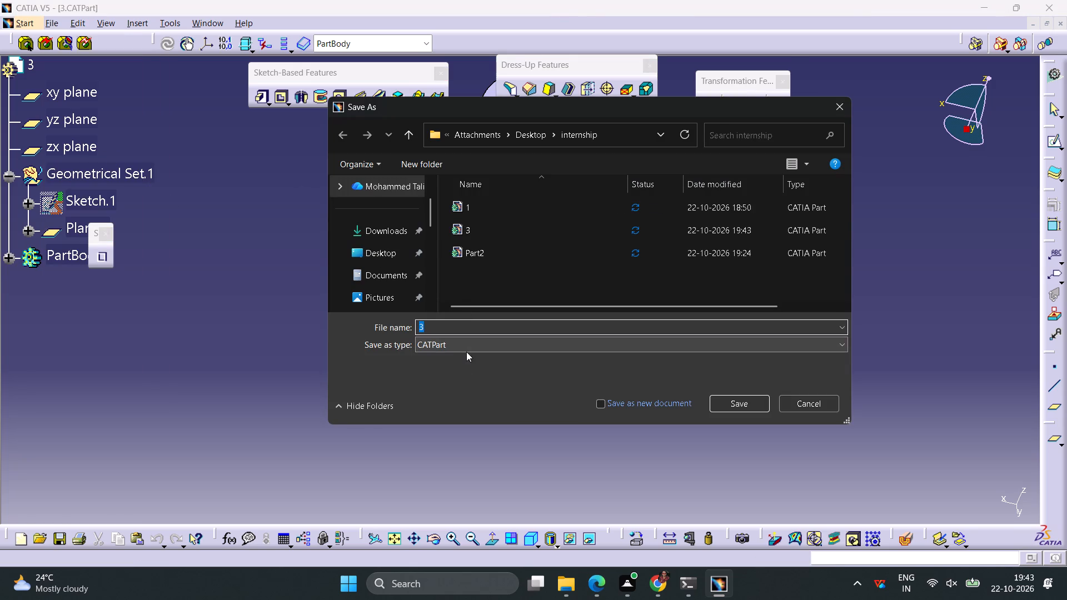
left_click(466, 350)
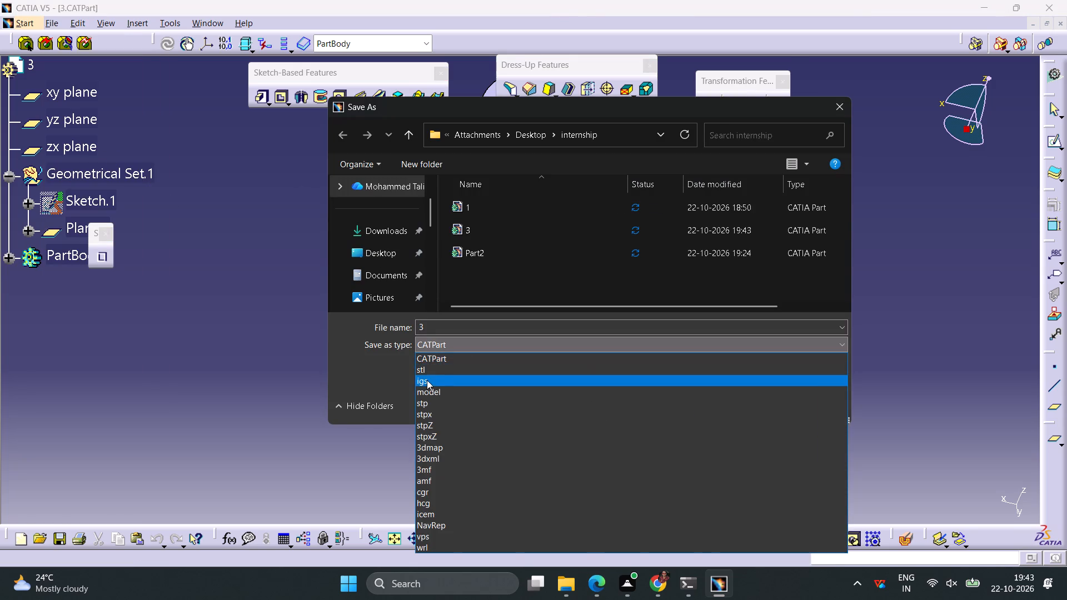
left_click(426, 380)
left_click(721, 405)
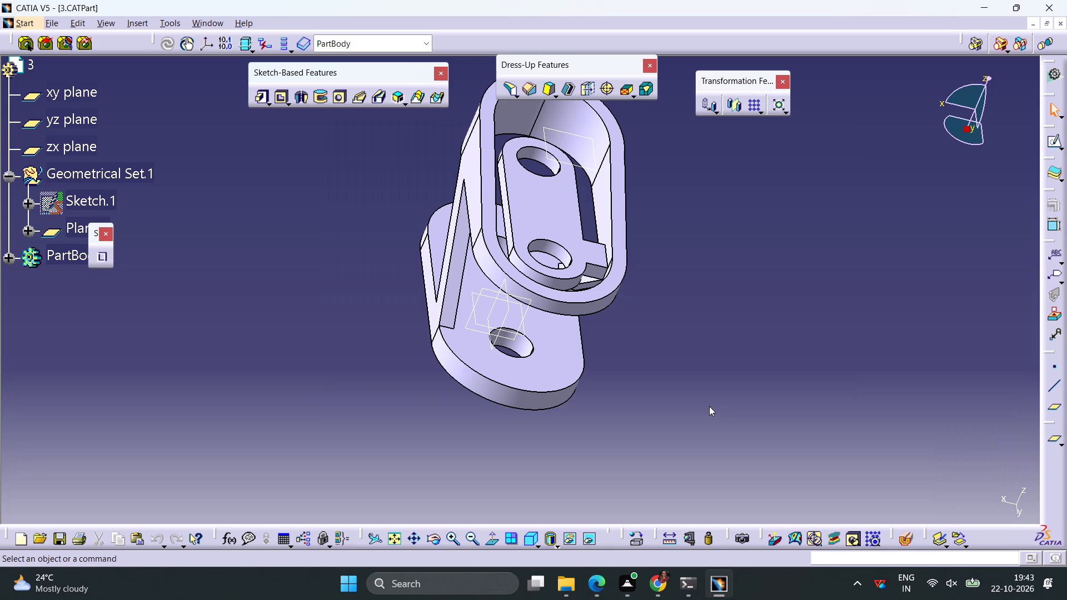
Create a new drawing using the ISO standard and an A0 ISO landscape sheet.
key("ctrl+n")
key("d")
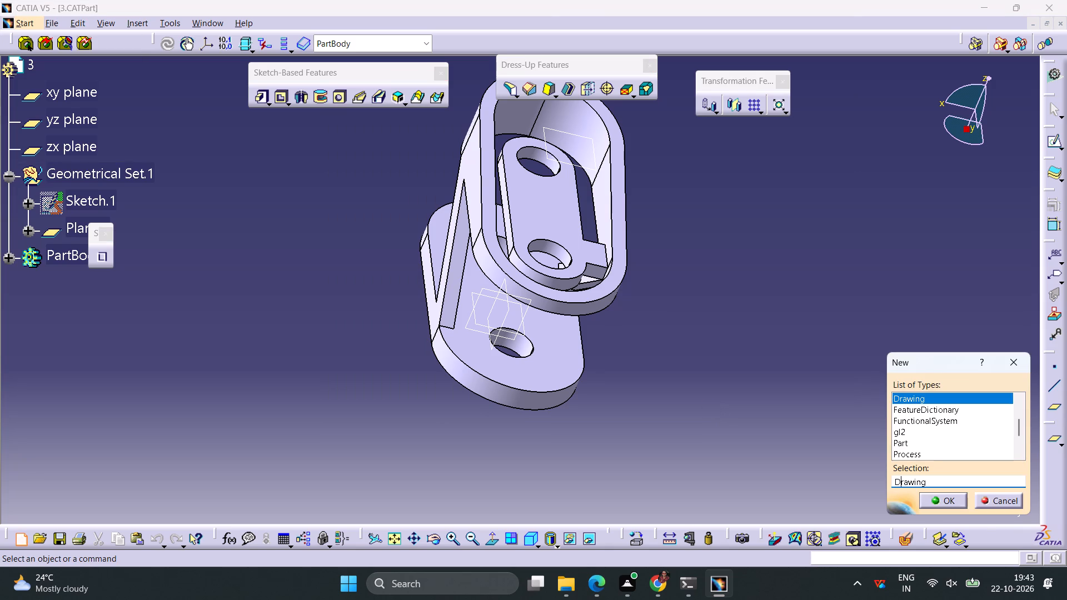
key("Return")
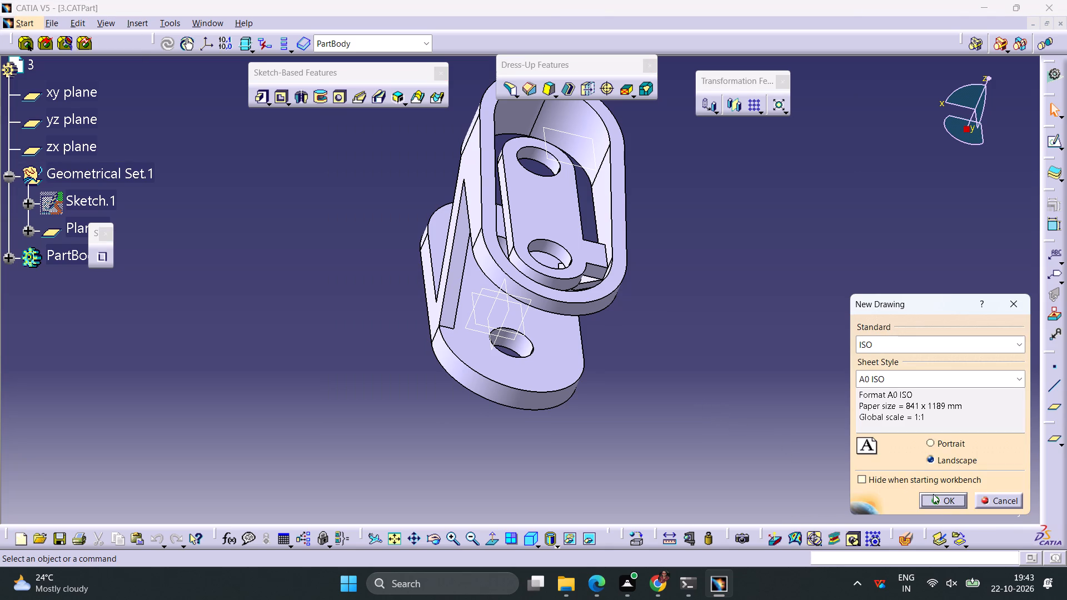
left_click(939, 502)
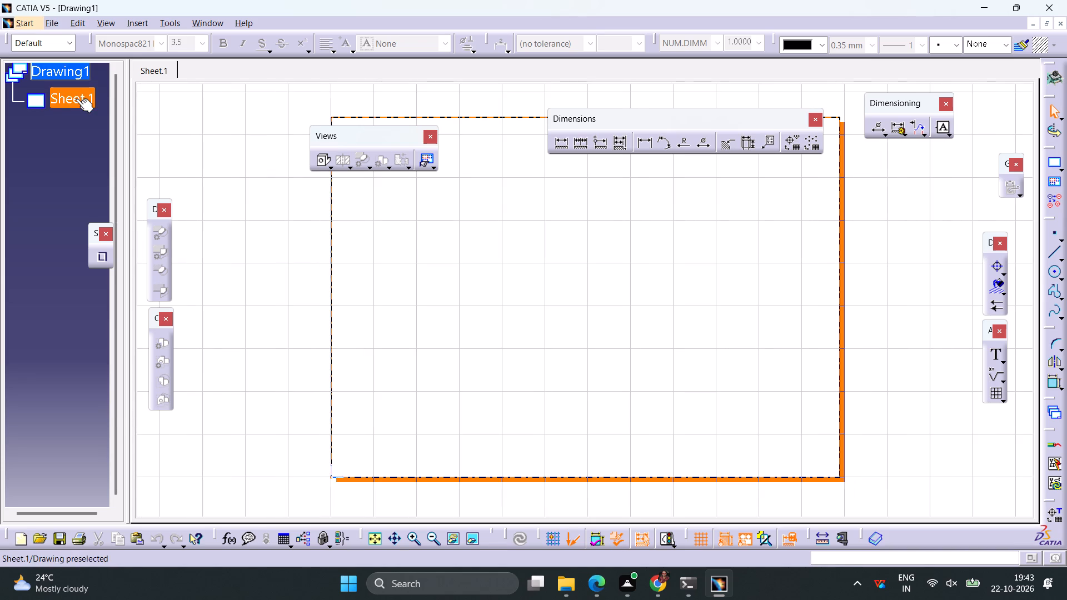
Set the projection method of Sheet.1 to third angle standard.
right_click(76, 98)
right_click(76, 73)
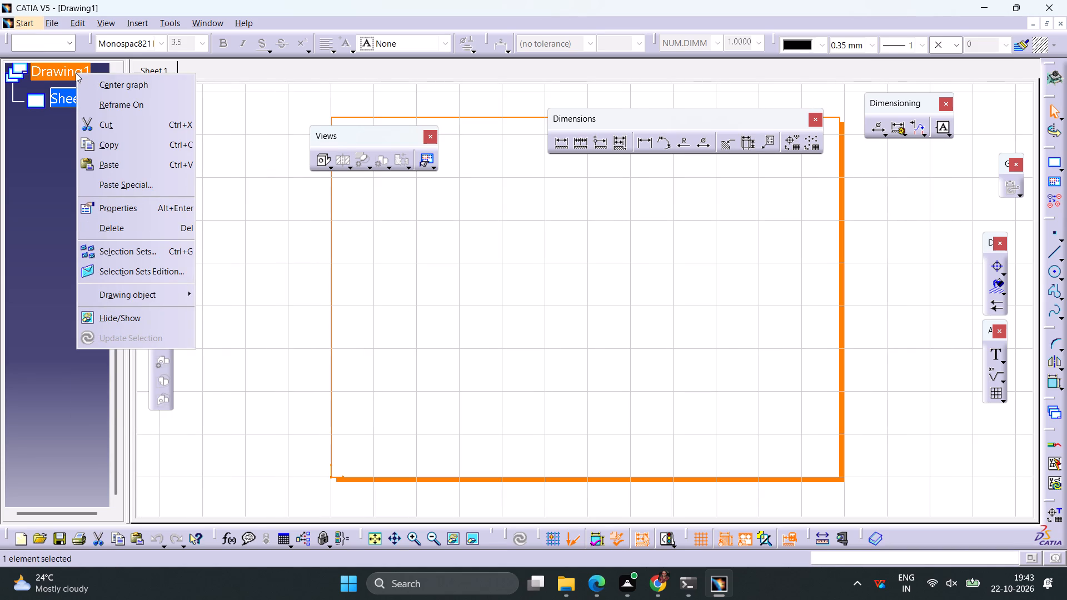
left_click(121, 197)
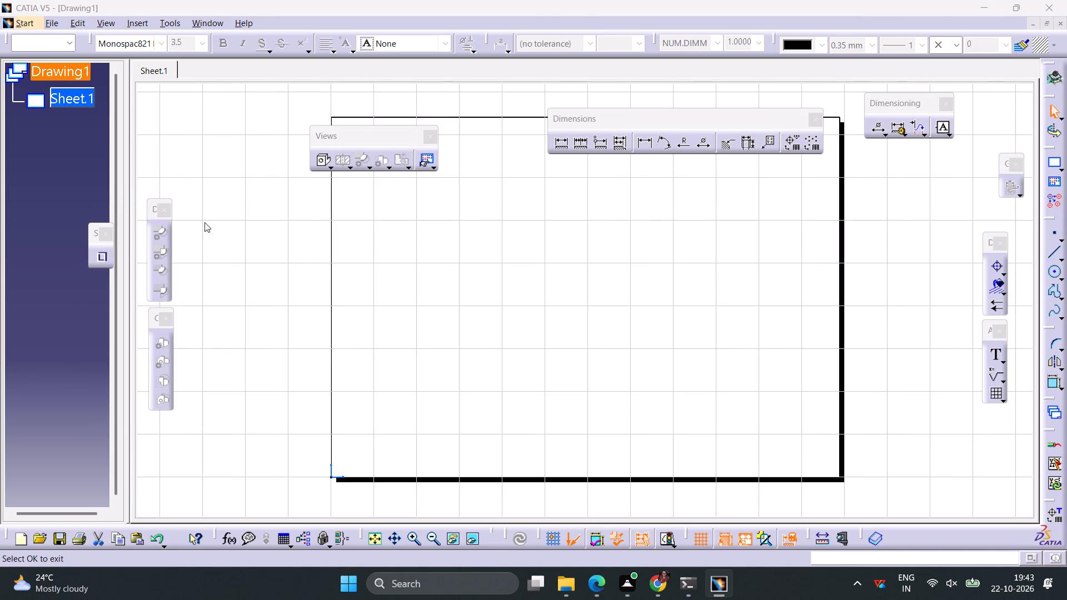
left_click(614, 241)
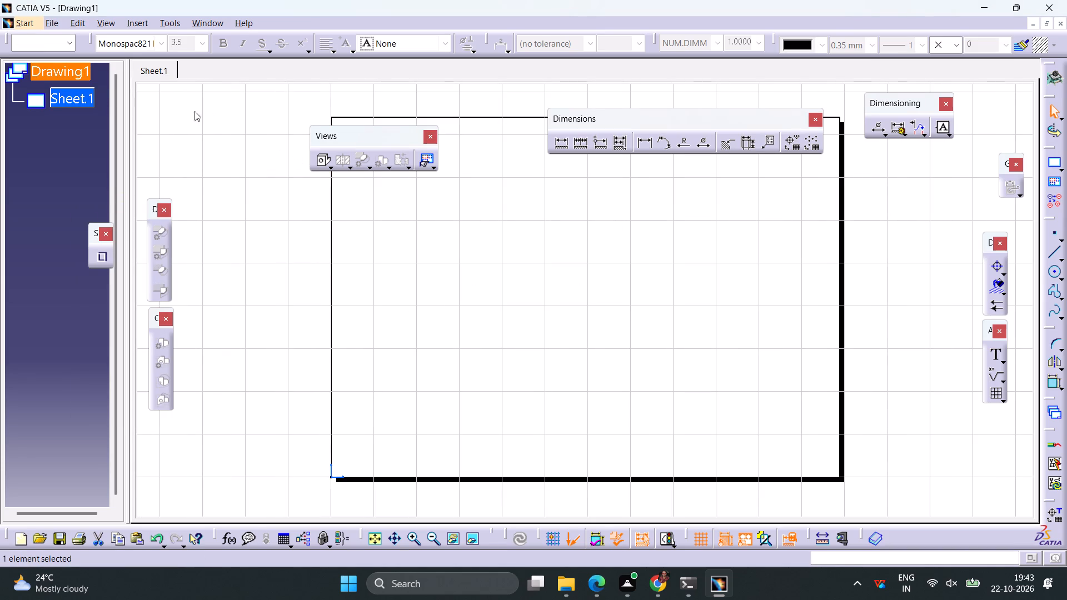
right_click(82, 68)
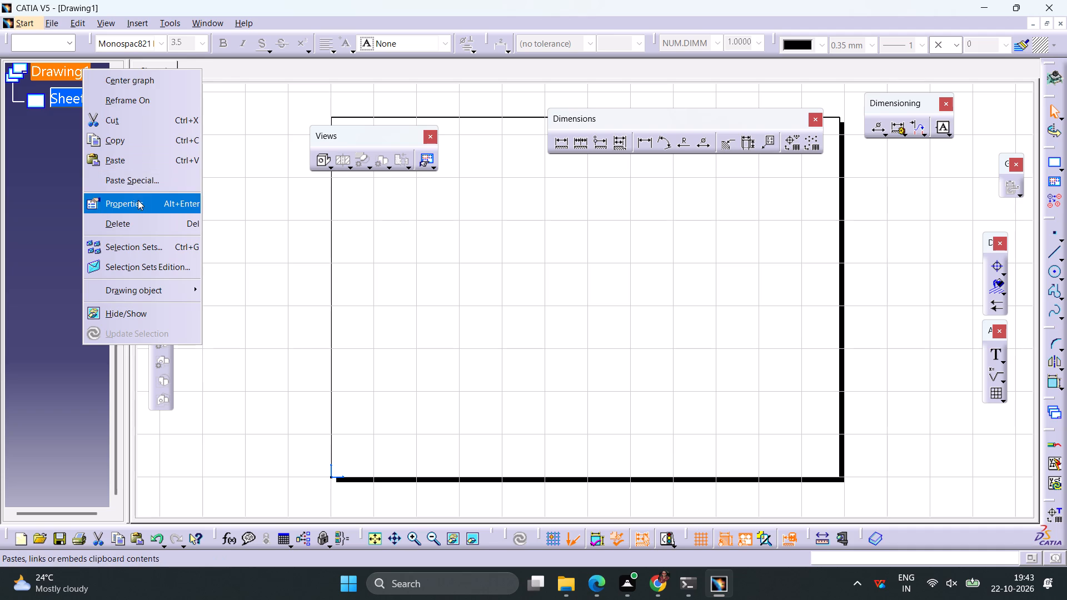
left_click(139, 201)
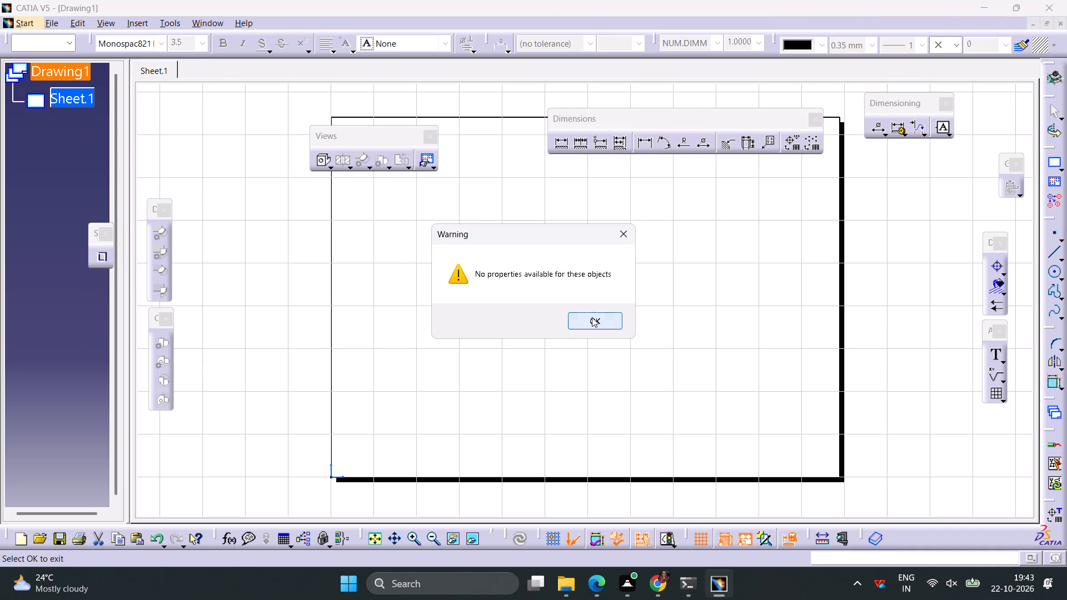
left_click(593, 317)
right_click(86, 101)
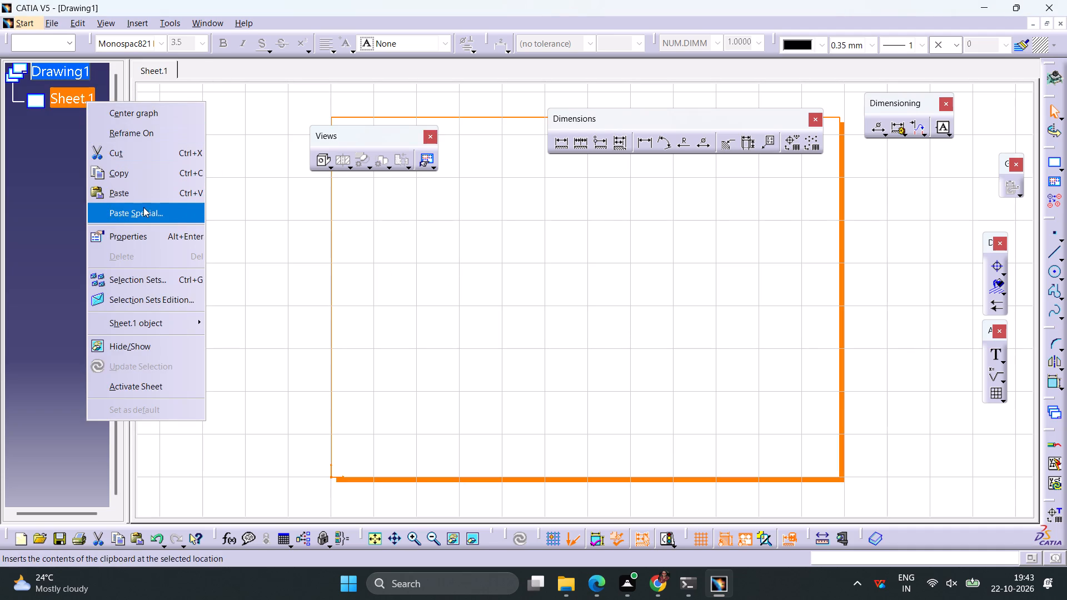
left_click(138, 231)
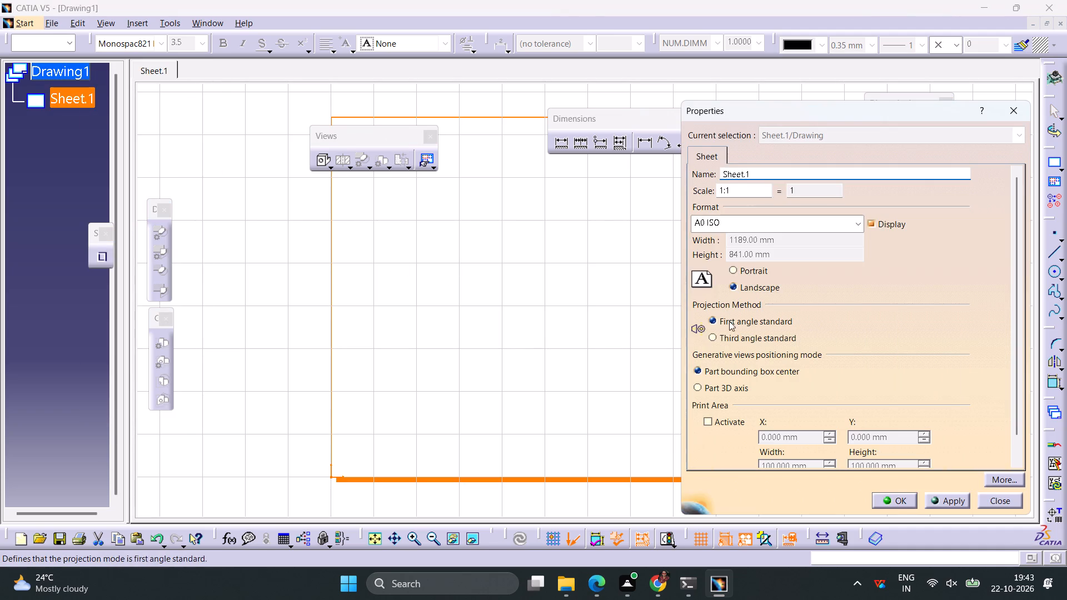
left_click(735, 337)
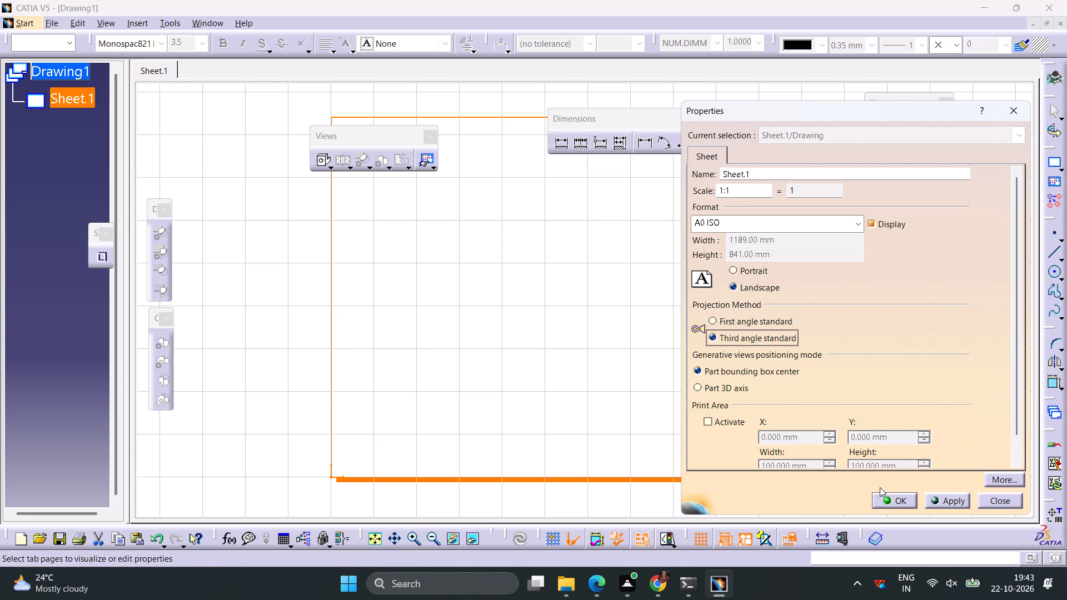
left_click(898, 504)
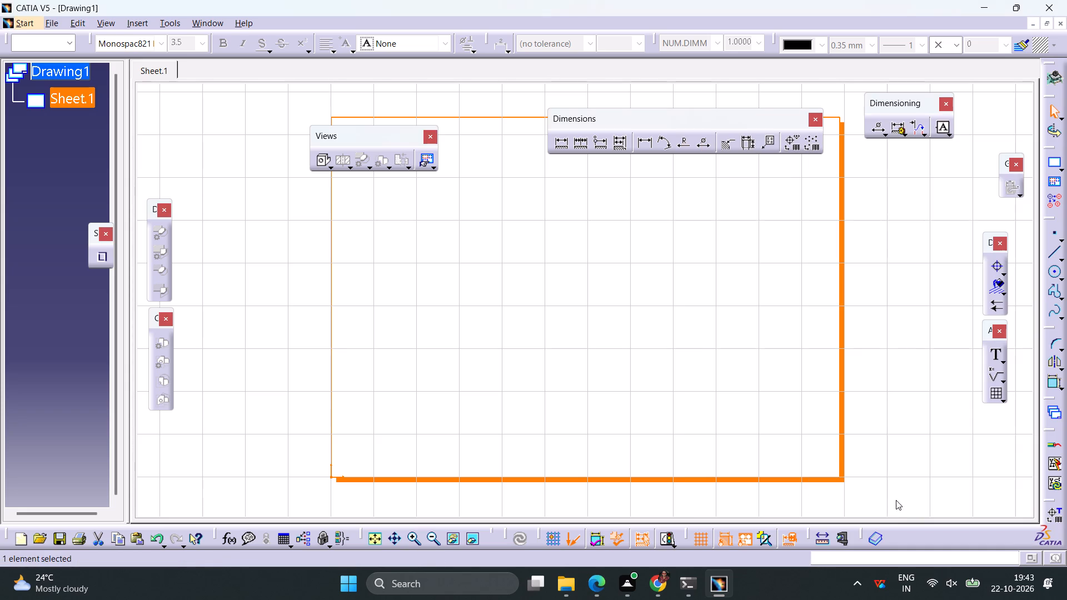
left_click(426, 248)
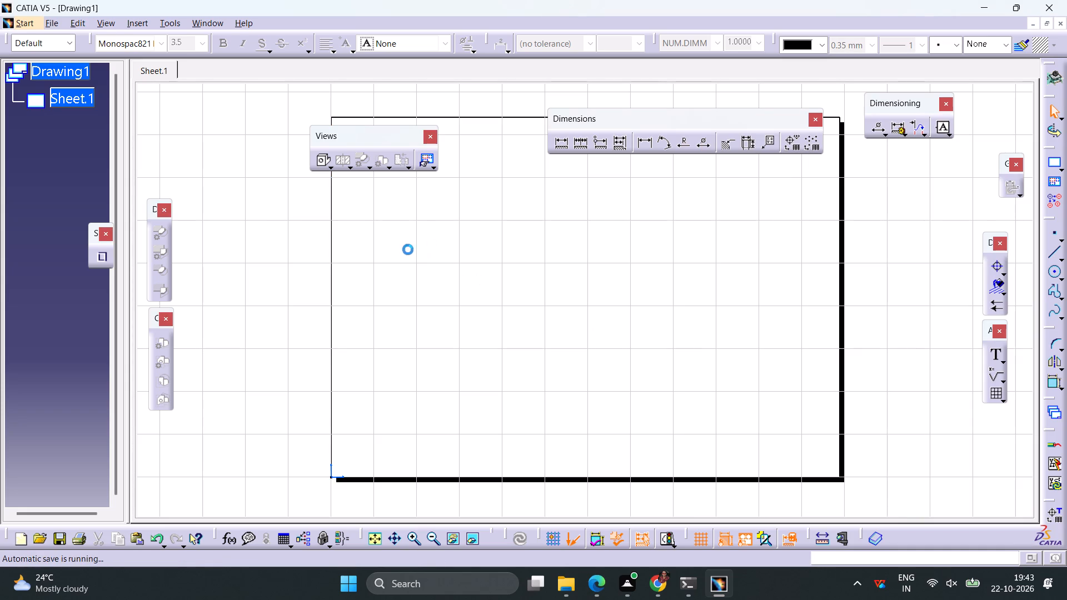
Create a front view of part 3 from the inner plate's face, rotated 90 degrees so the slot shape lies horizontally.
left_click(329, 166)
left_click(347, 179)
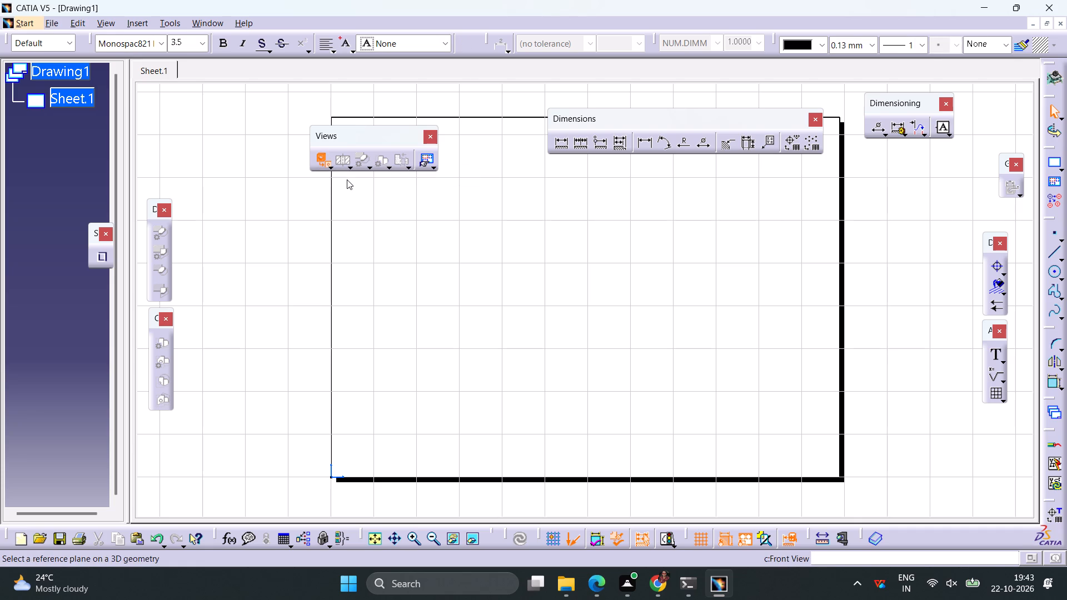
left_click(197, 23)
left_click(241, 120)
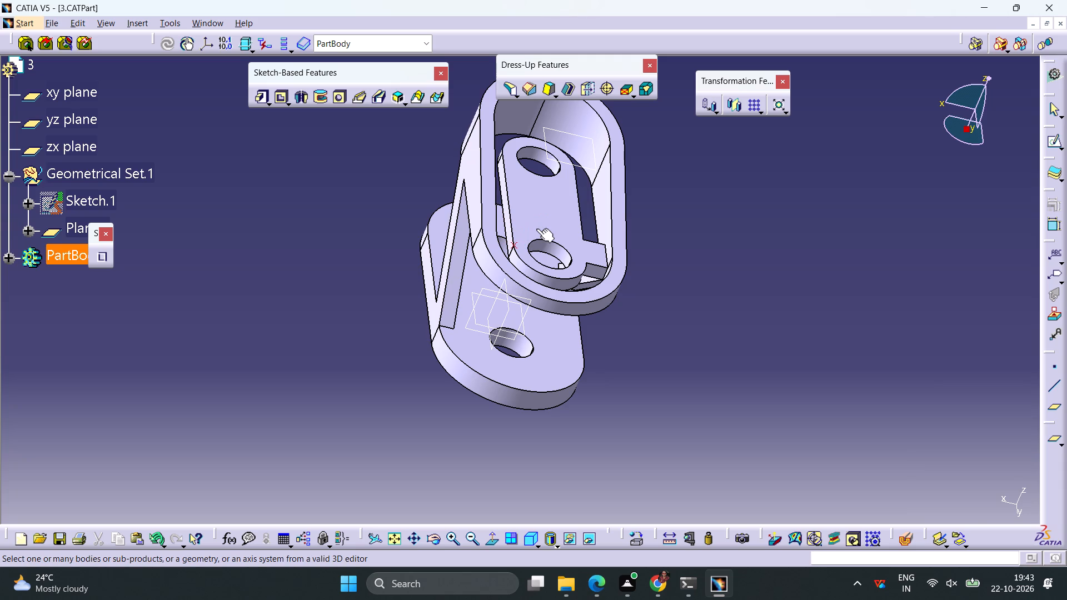
left_click(536, 228)
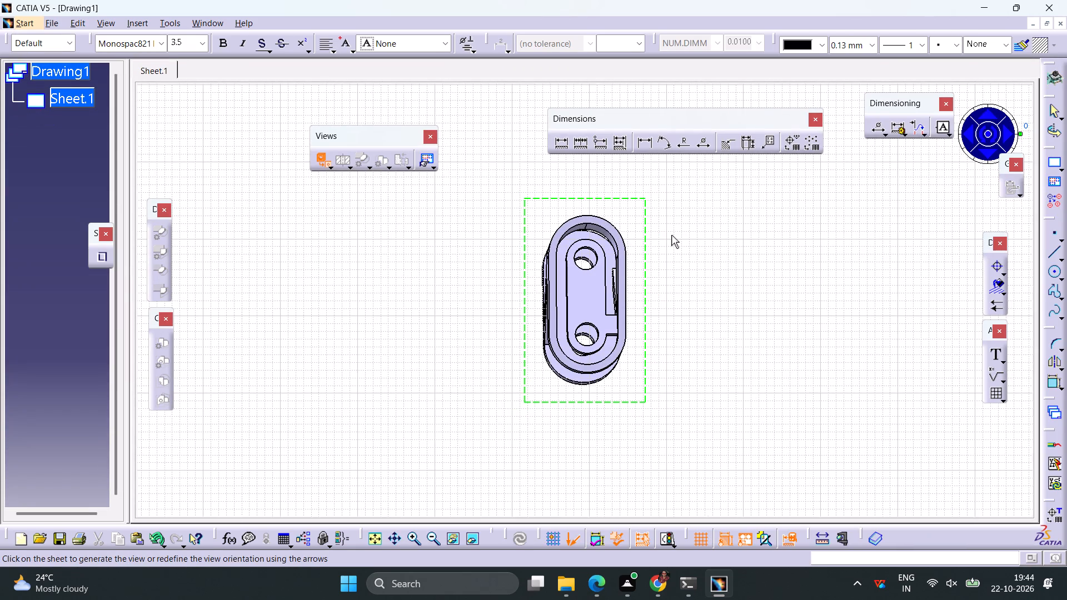
left_click(981, 139)
left_click(981, 139)
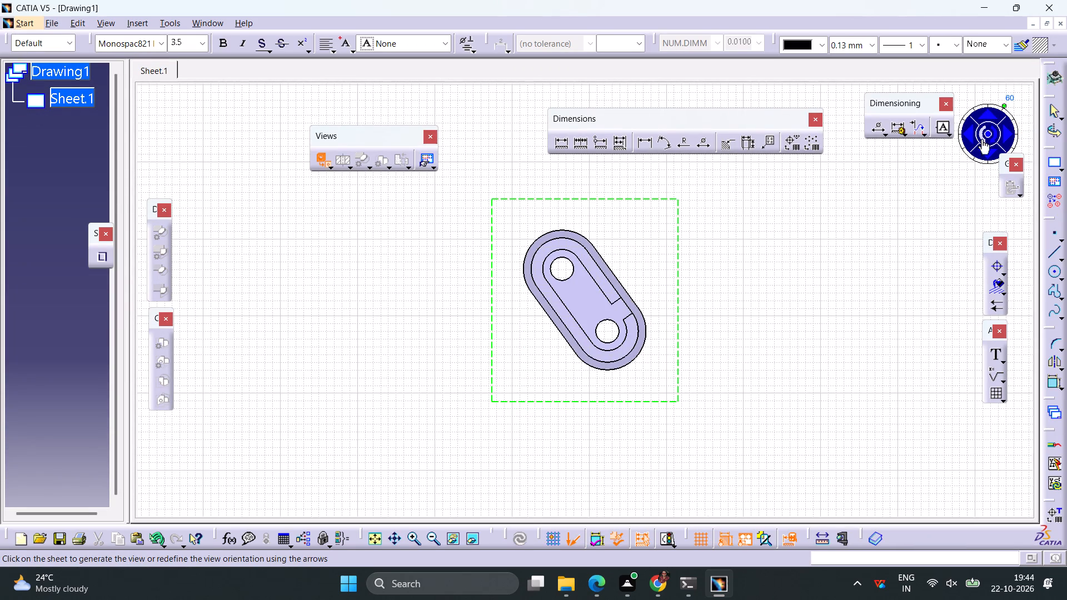
left_click(981, 139)
left_click(759, 261)
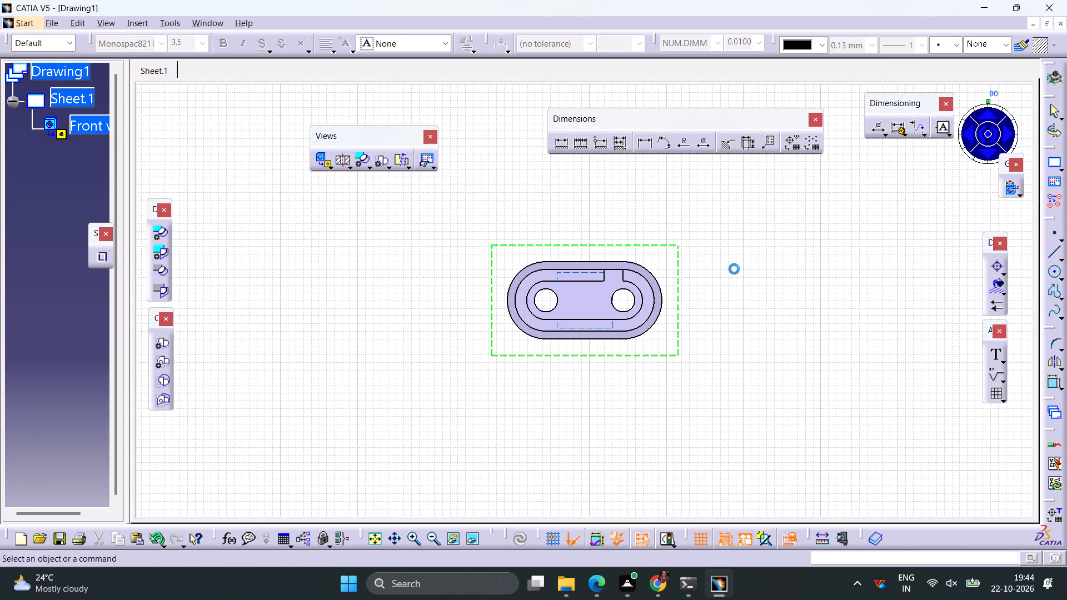
Move the front view up and to the left on the sheet to make room for other views.
right_click(675, 266)
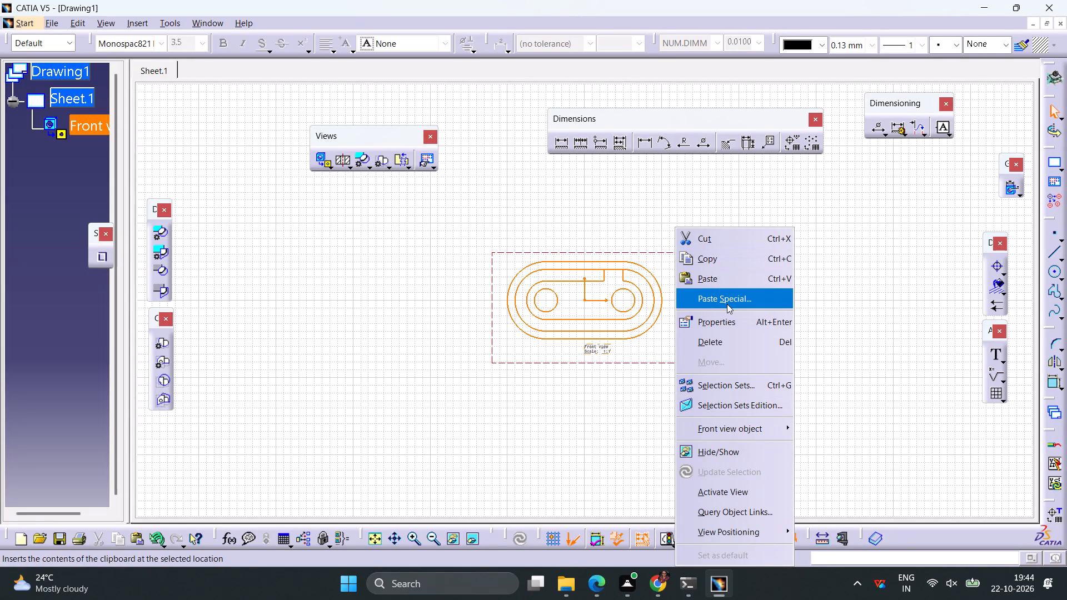
left_click(809, 297)
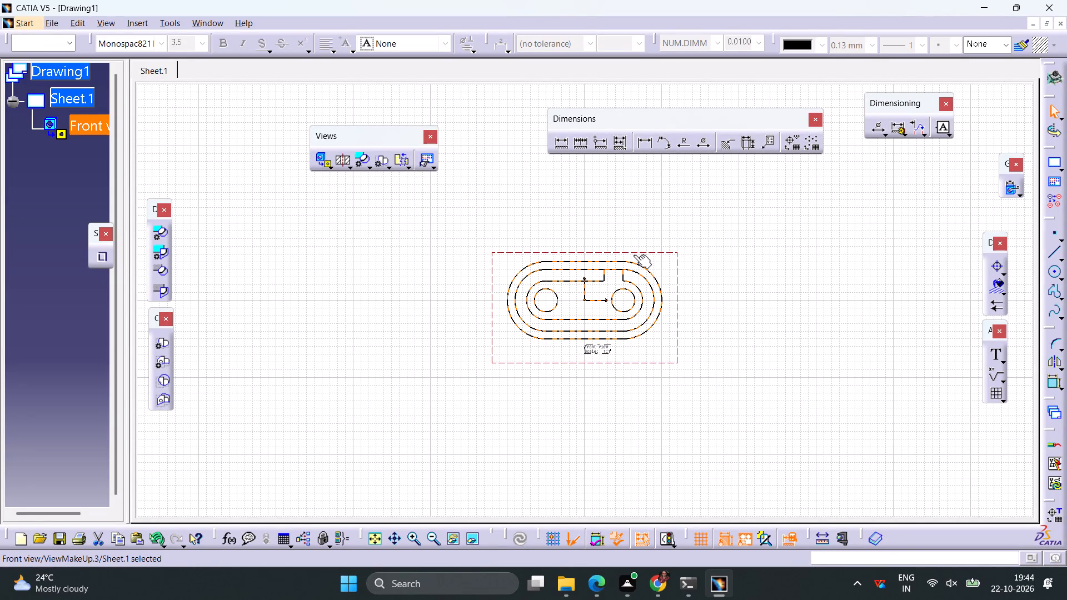
left_click_drag(634, 254, 542, 228)
left_click(634, 284)
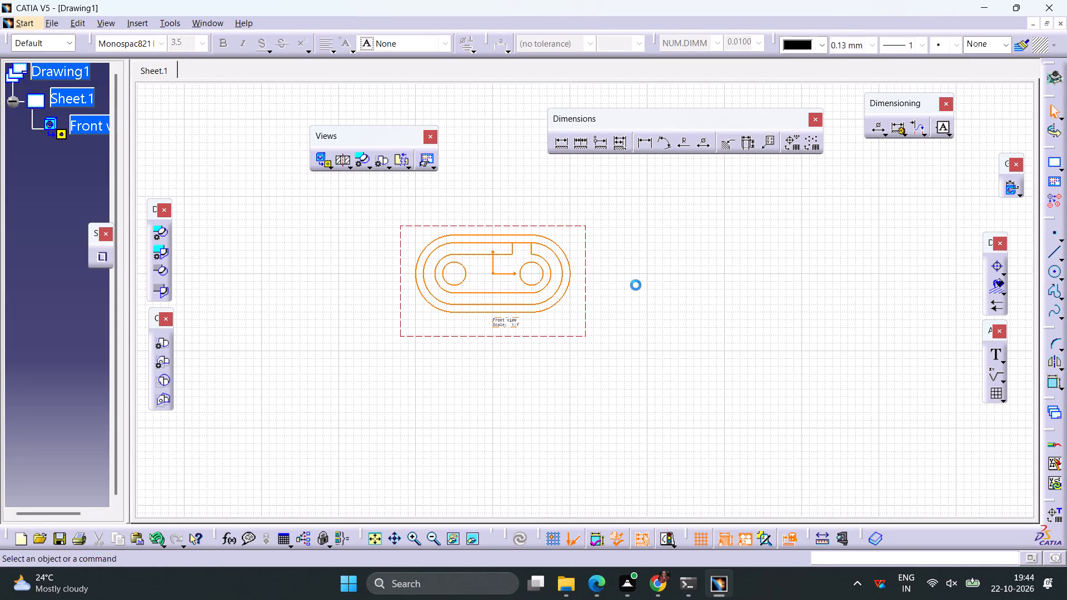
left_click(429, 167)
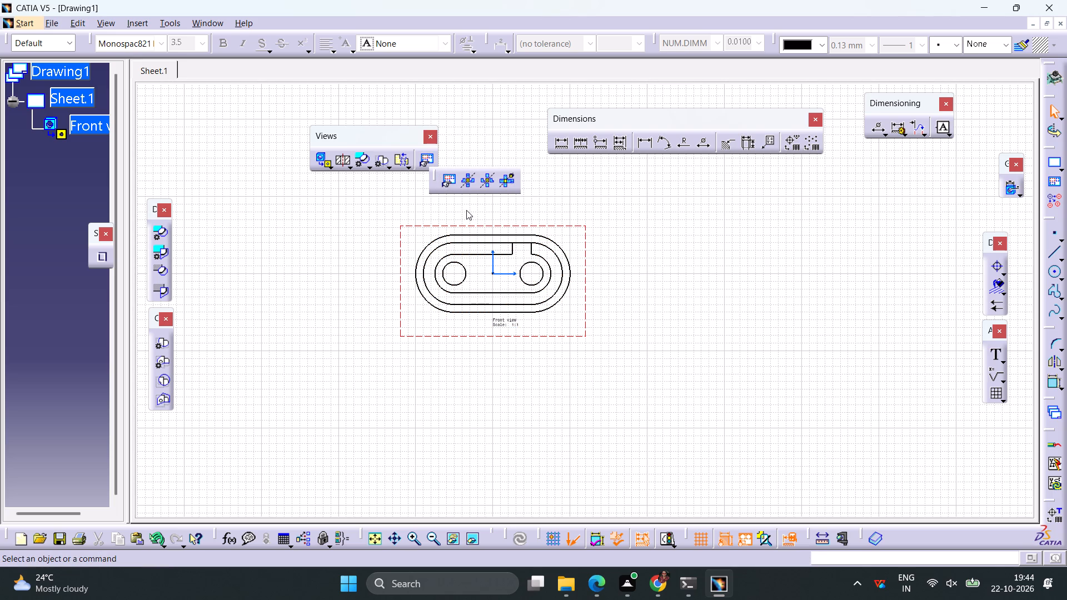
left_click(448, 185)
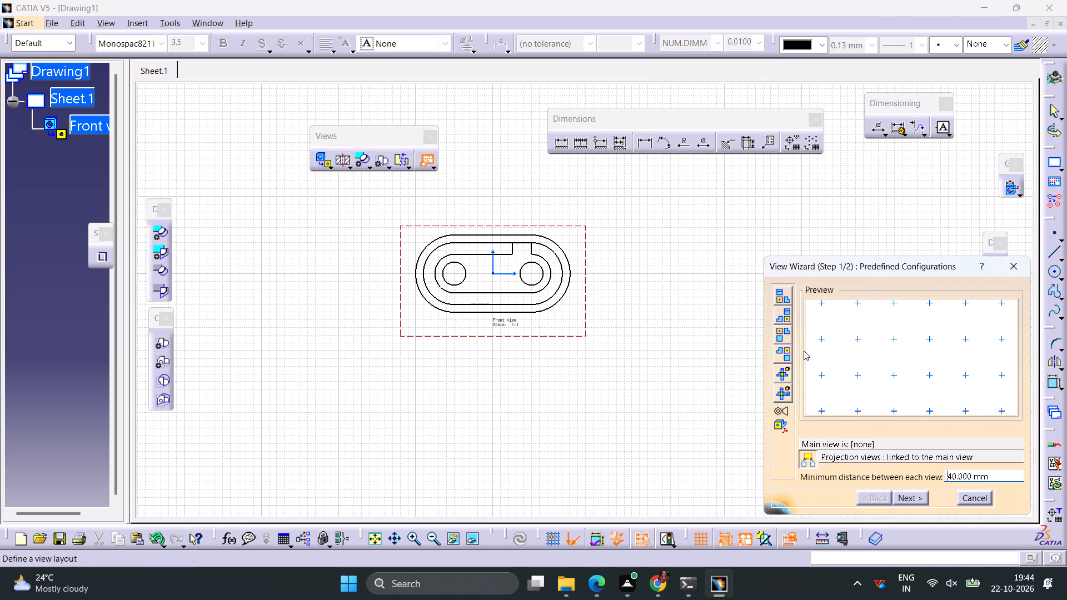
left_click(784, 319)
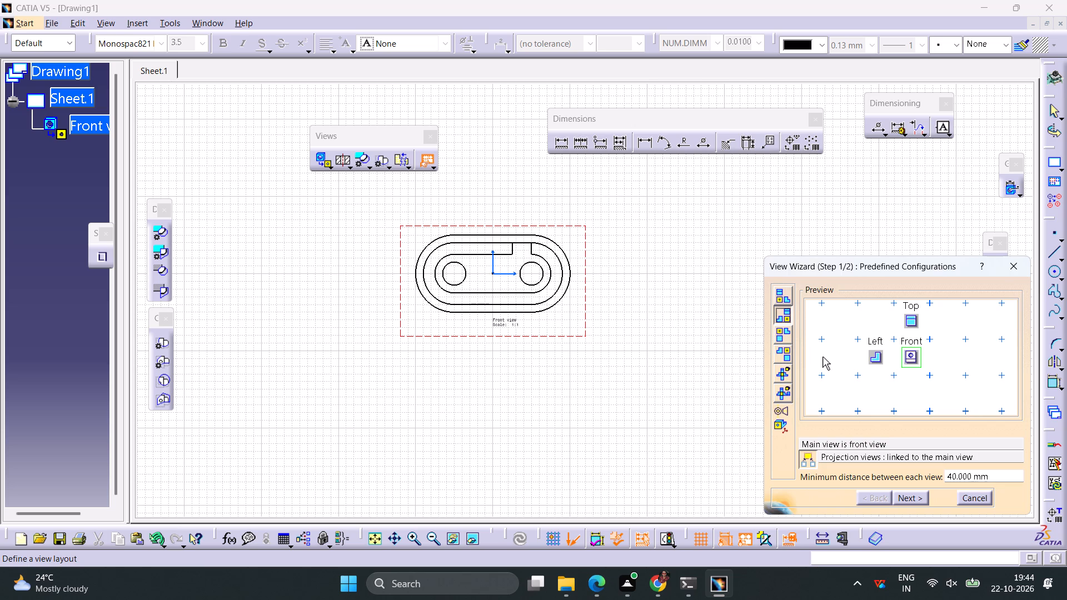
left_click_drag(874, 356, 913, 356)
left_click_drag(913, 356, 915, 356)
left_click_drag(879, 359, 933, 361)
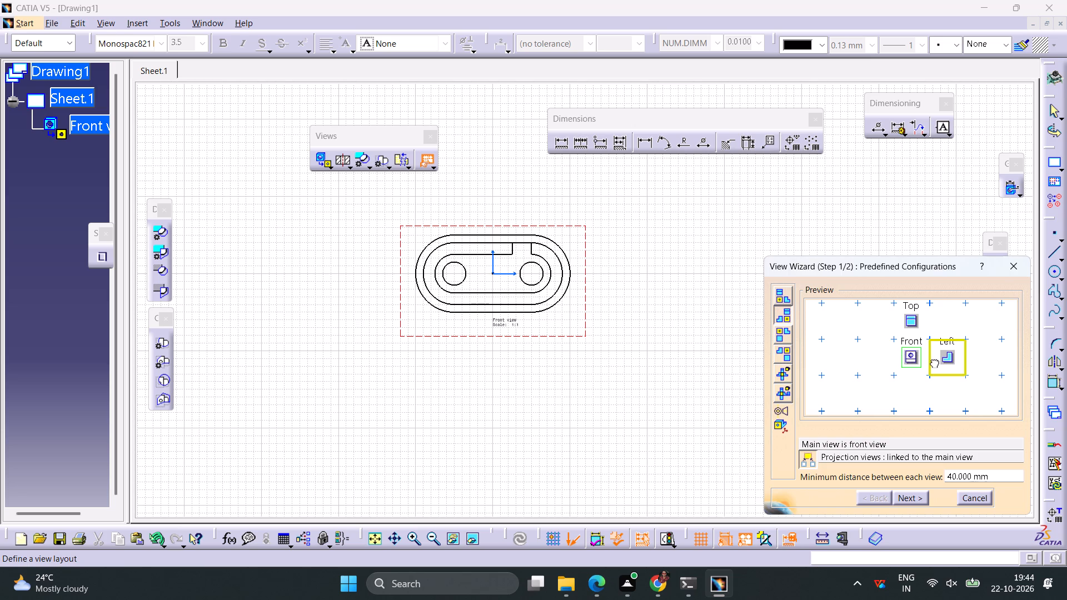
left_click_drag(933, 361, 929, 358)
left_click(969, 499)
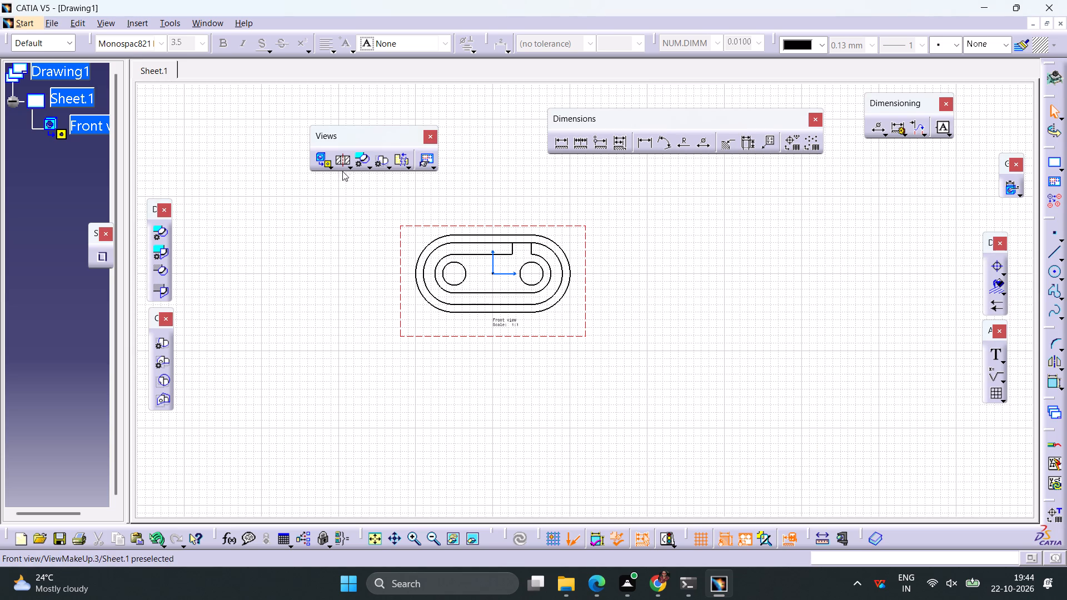
Create a second front view from part 3's yz plane, showing the crossed webs, and place it below the first view.
left_click(323, 164)
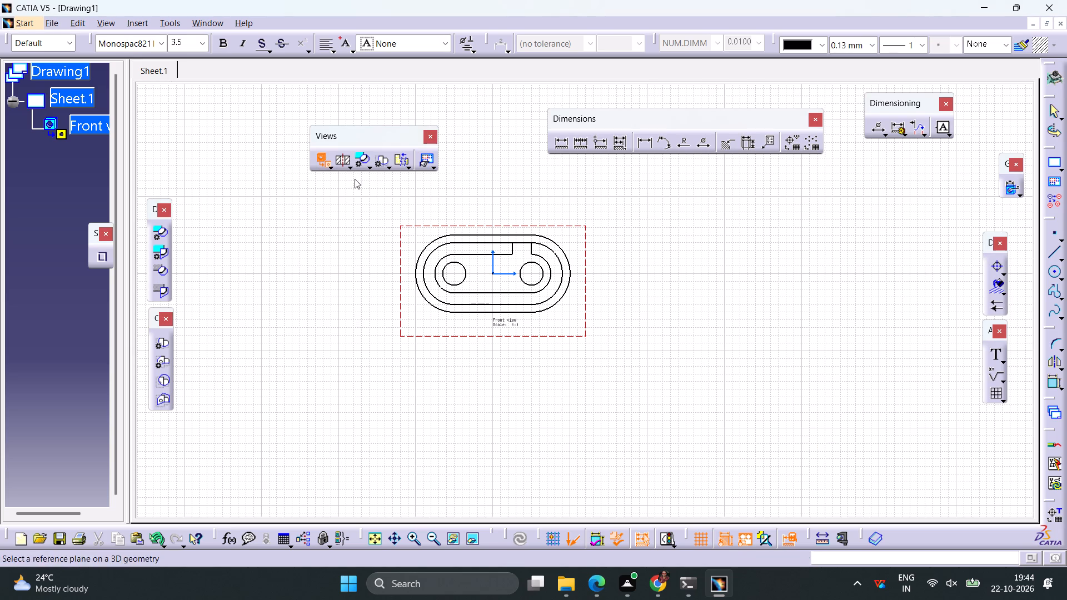
left_click(217, 27)
left_click(246, 118)
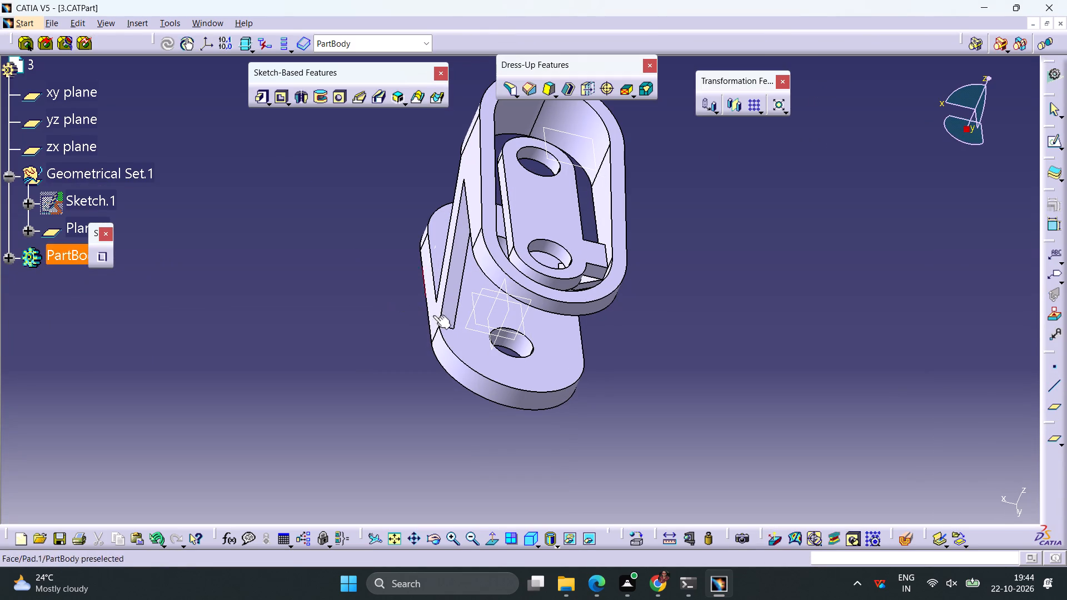
left_click(505, 318)
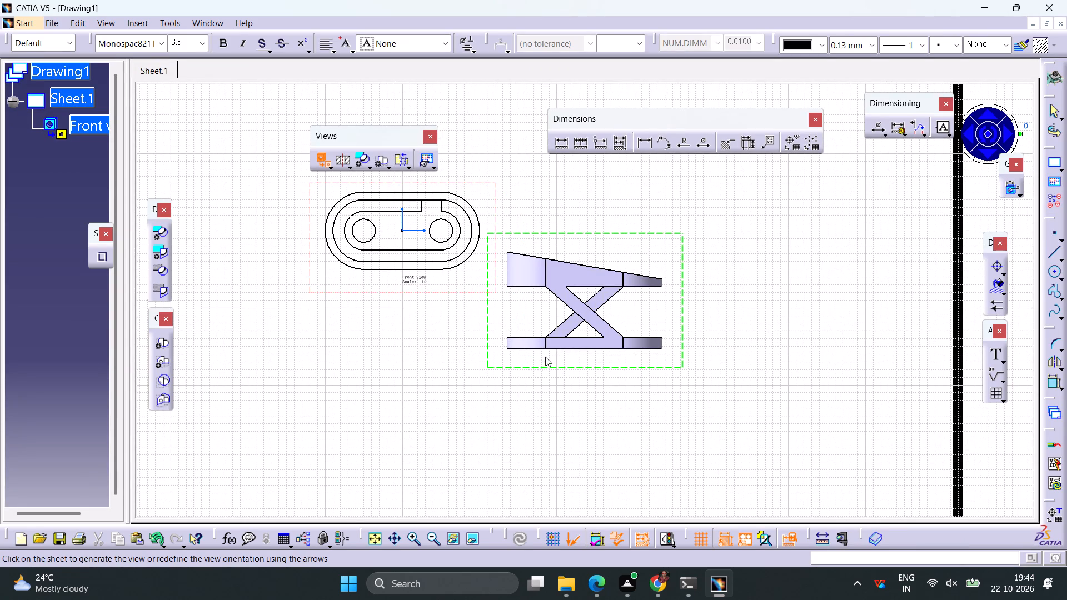
left_click_drag(529, 367, 373, 457)
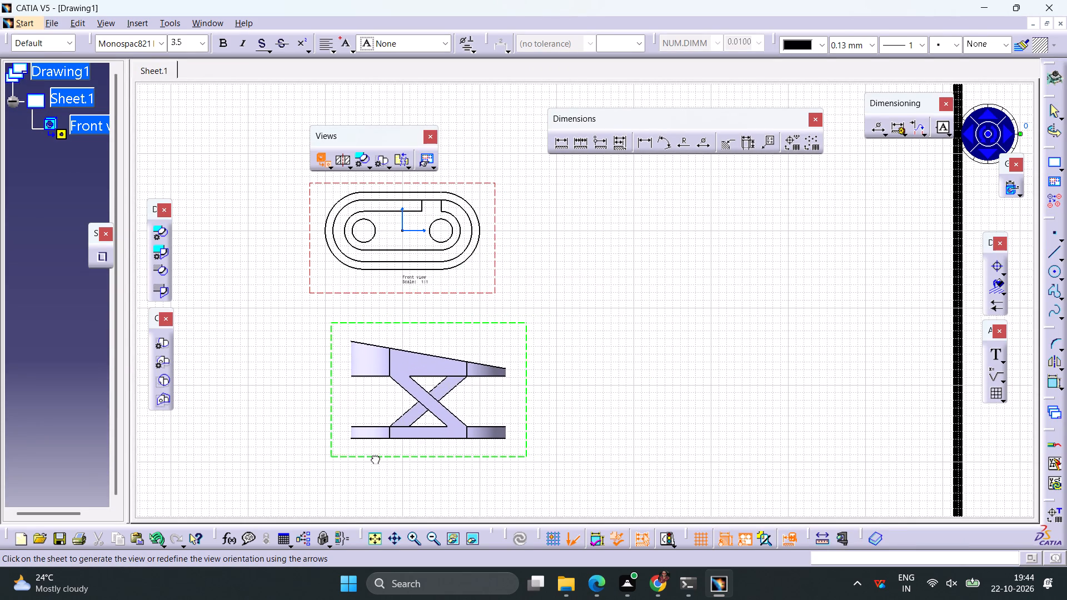
left_click_drag(373, 457, 369, 457)
left_click(572, 288)
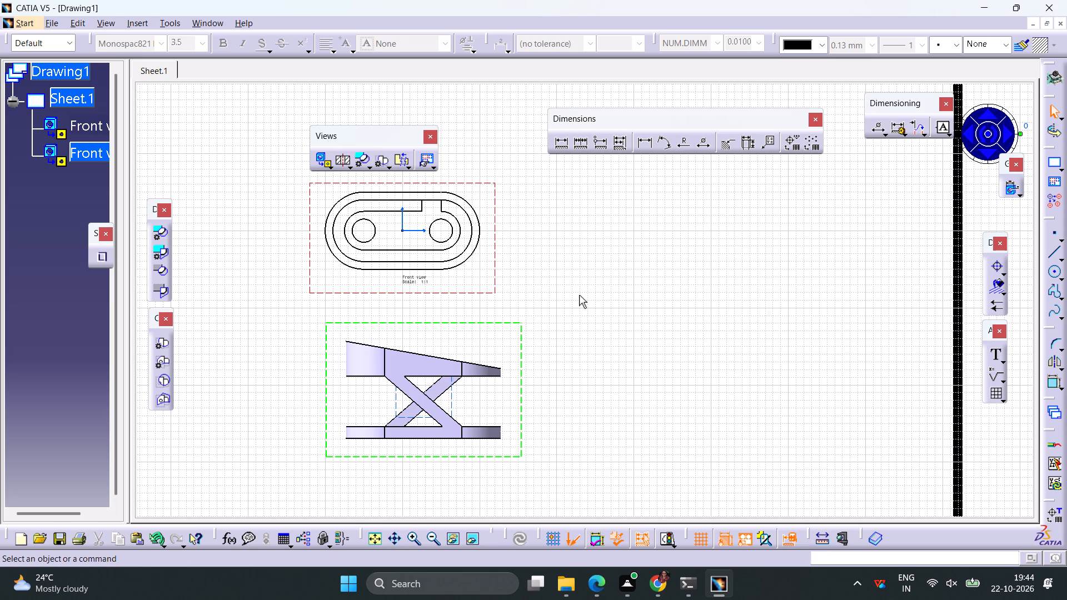
Turn on hidden lines for the front view showing the crossed webs.
right_click(514, 364)
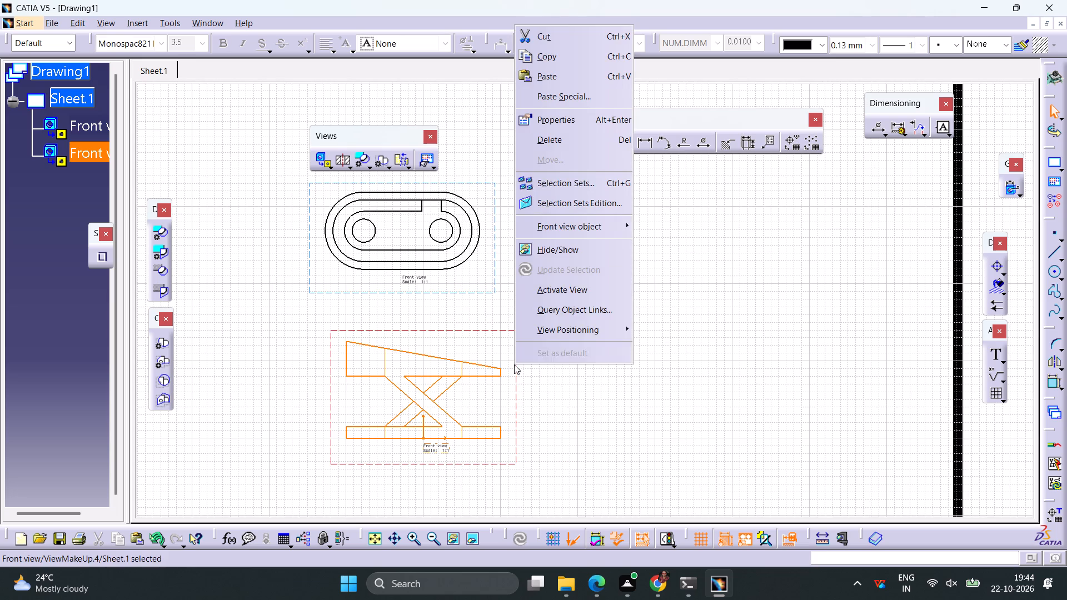
left_click(551, 124)
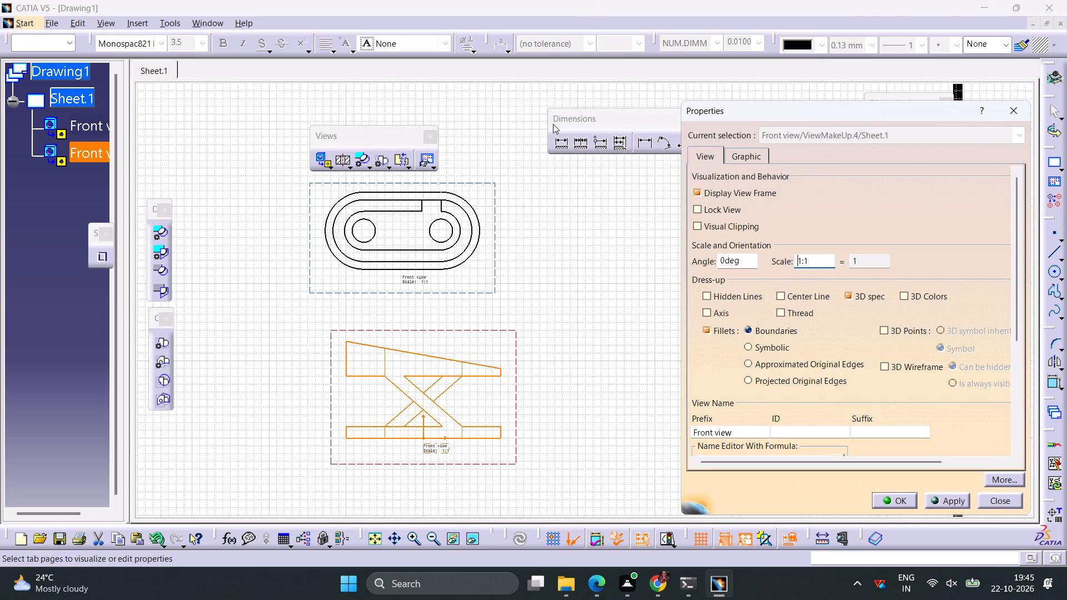
left_click(747, 158)
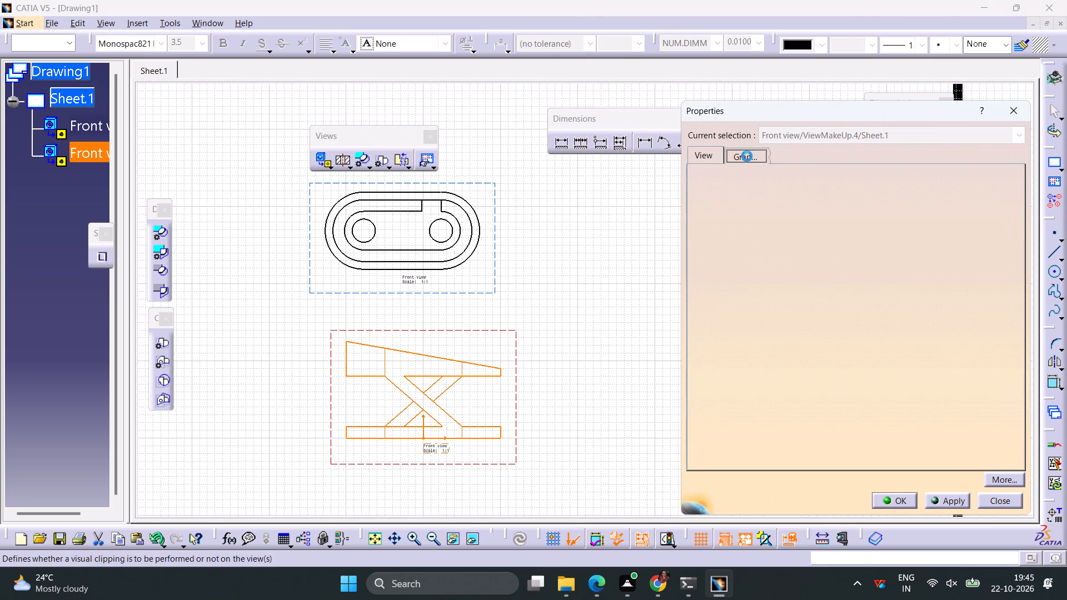
left_click(714, 157)
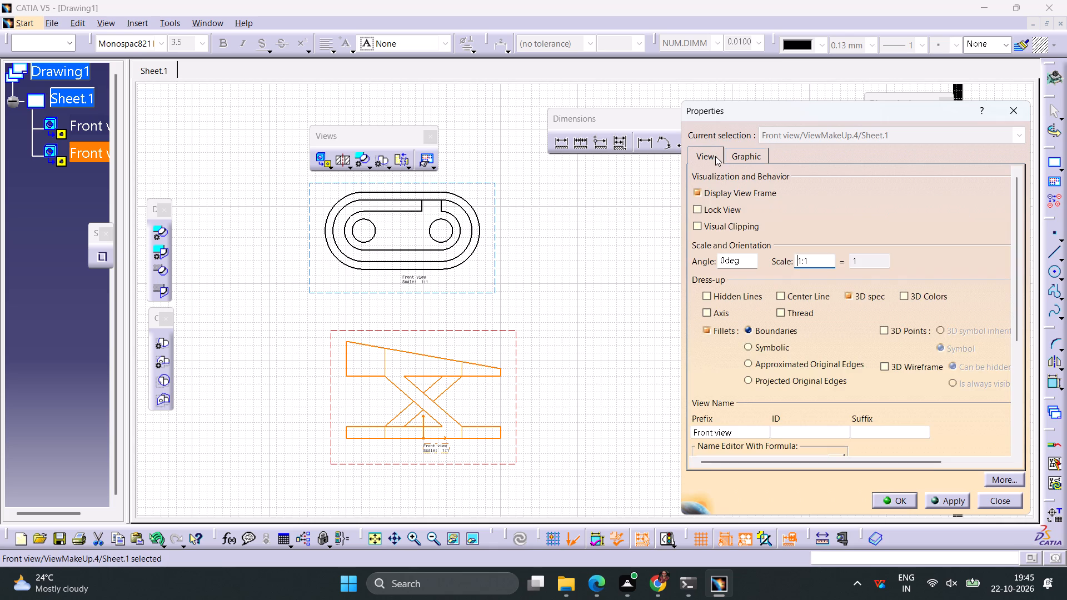
left_click(714, 300)
left_click(934, 497)
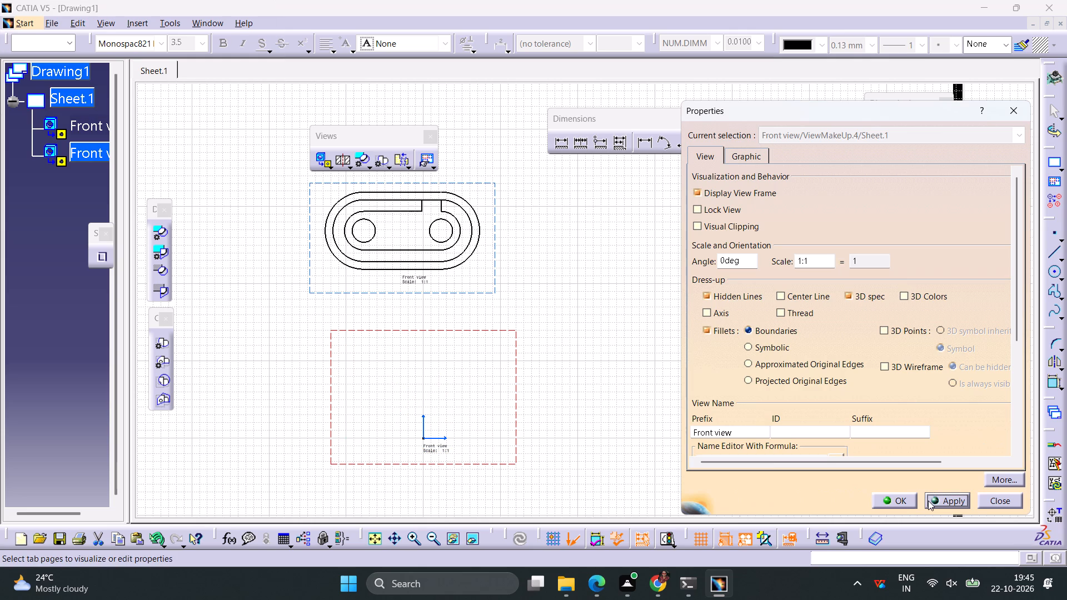
left_click(911, 500)
left_click(612, 363)
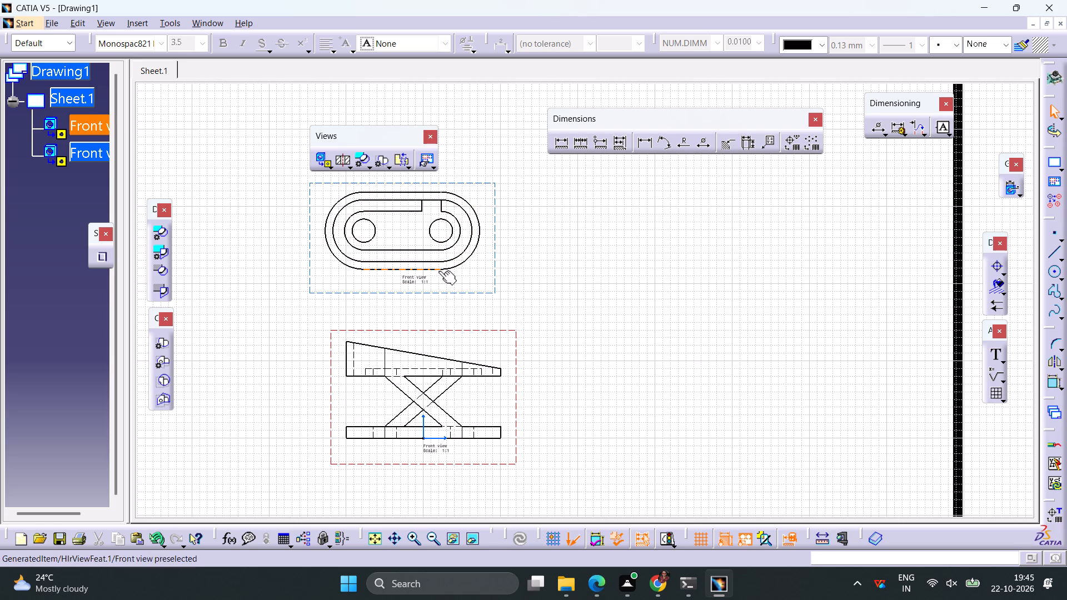
Create a third front view from part 3 showing its narrow end, rotated 90 degrees to stand upright, and place it right of the crossed-web view.
left_click(318, 159)
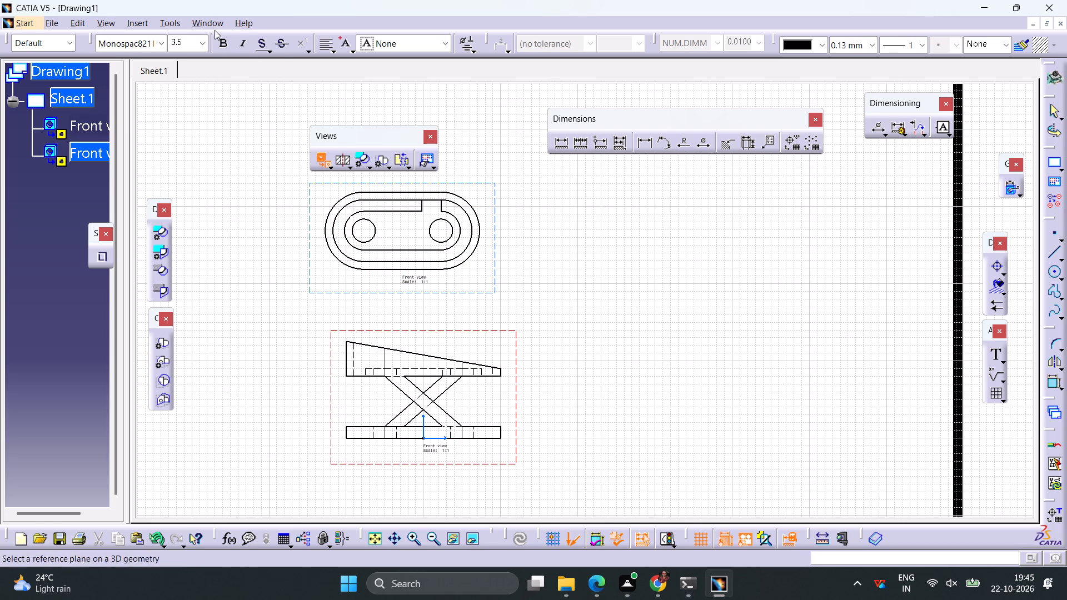
left_click(210, 27)
left_click(230, 131)
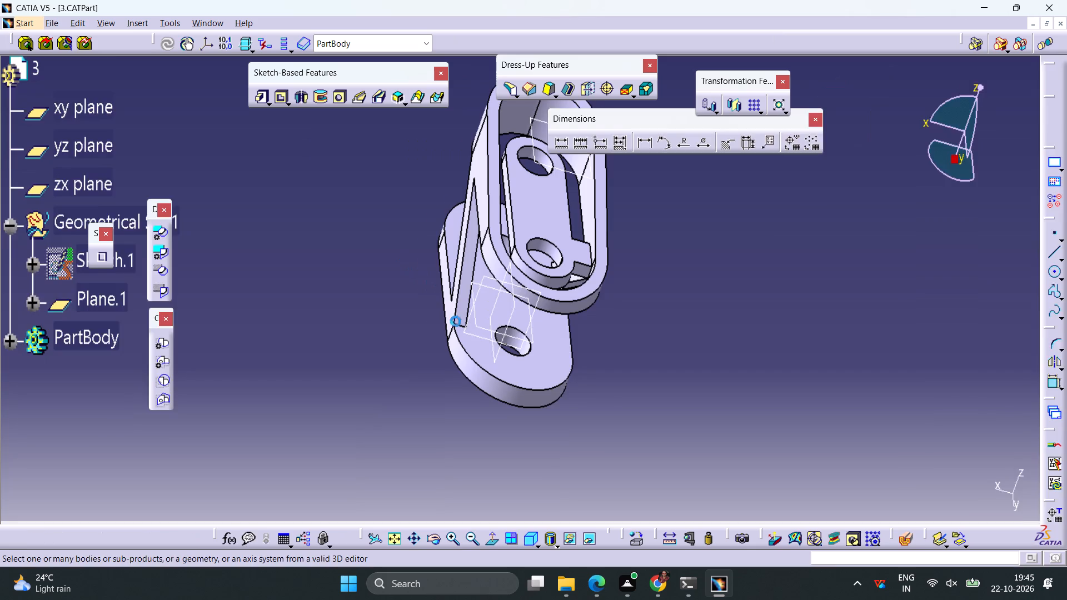
left_click(480, 292)
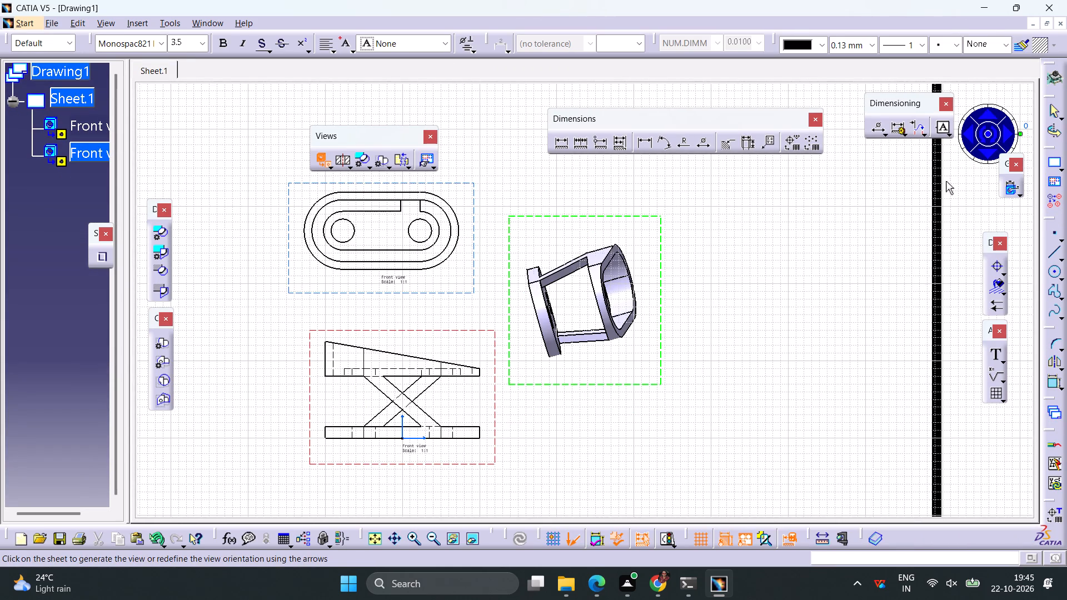
left_click(981, 141)
left_click(982, 141)
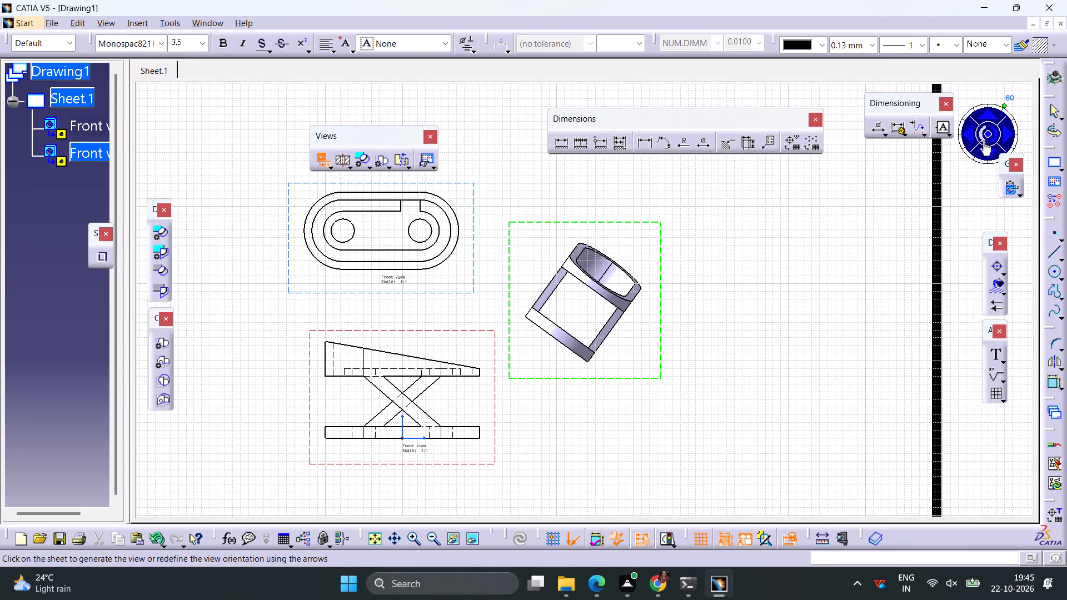
left_click(983, 141)
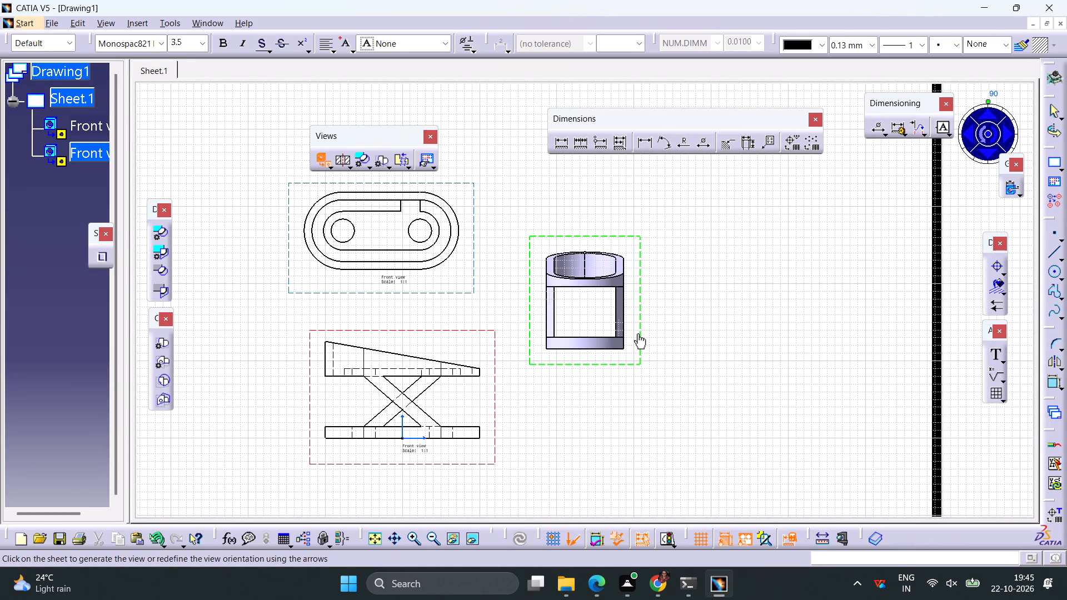
left_click_drag(639, 323, 652, 343)
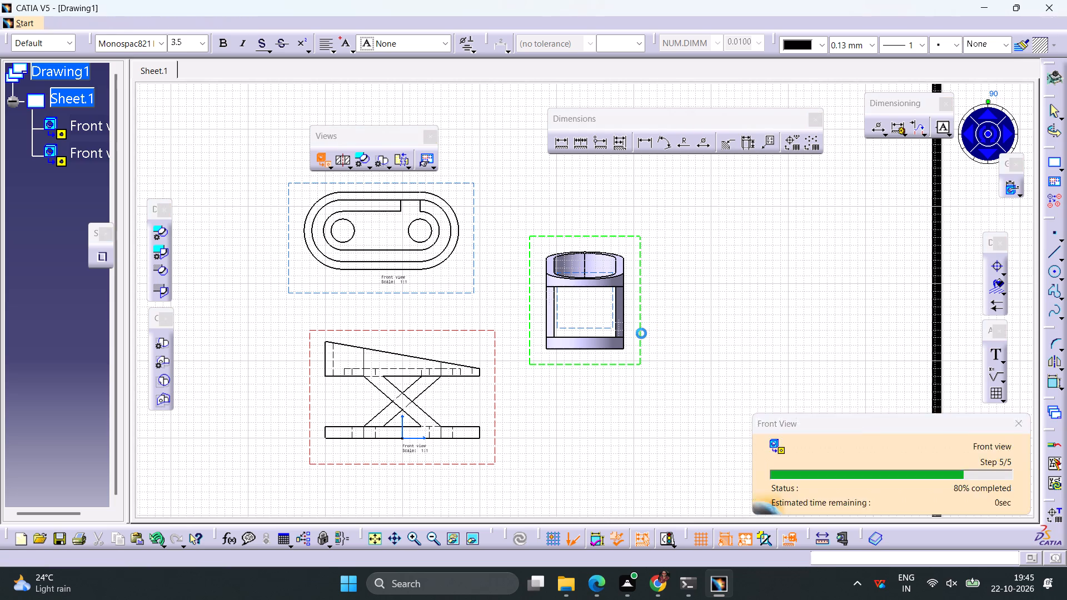
left_click_drag(632, 331, 656, 361)
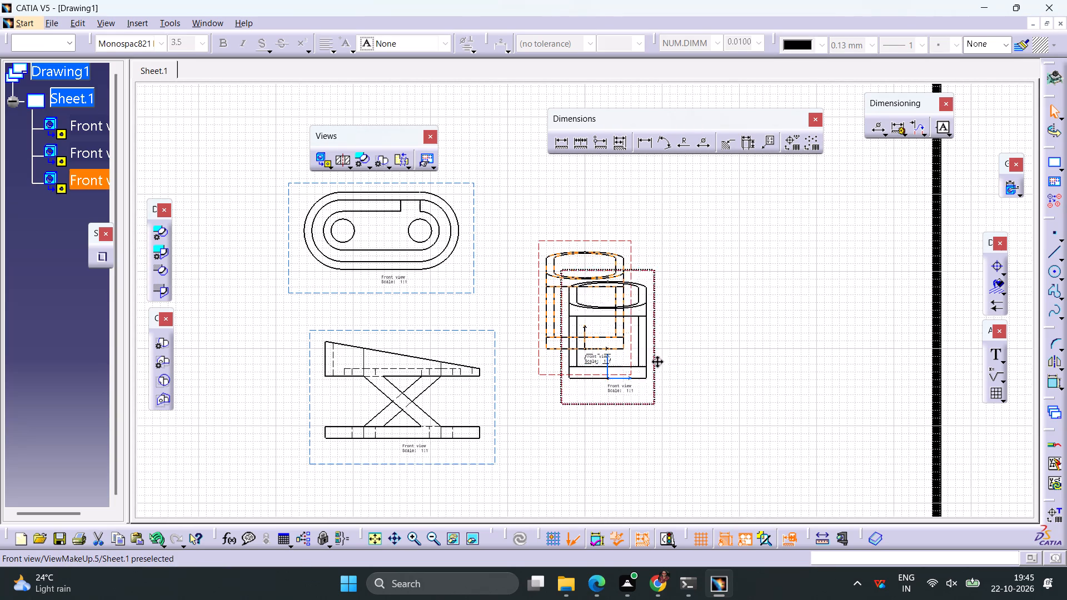
left_click_drag(656, 361, 701, 418)
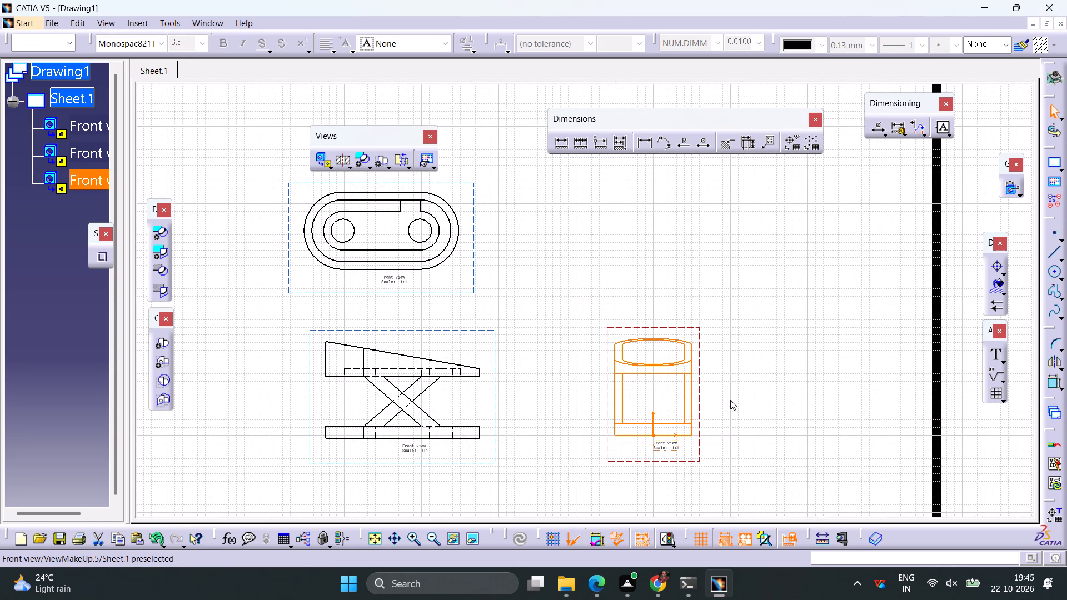
Turn on center lines and hidden lines for the narrow-end view.
right_click(700, 347)
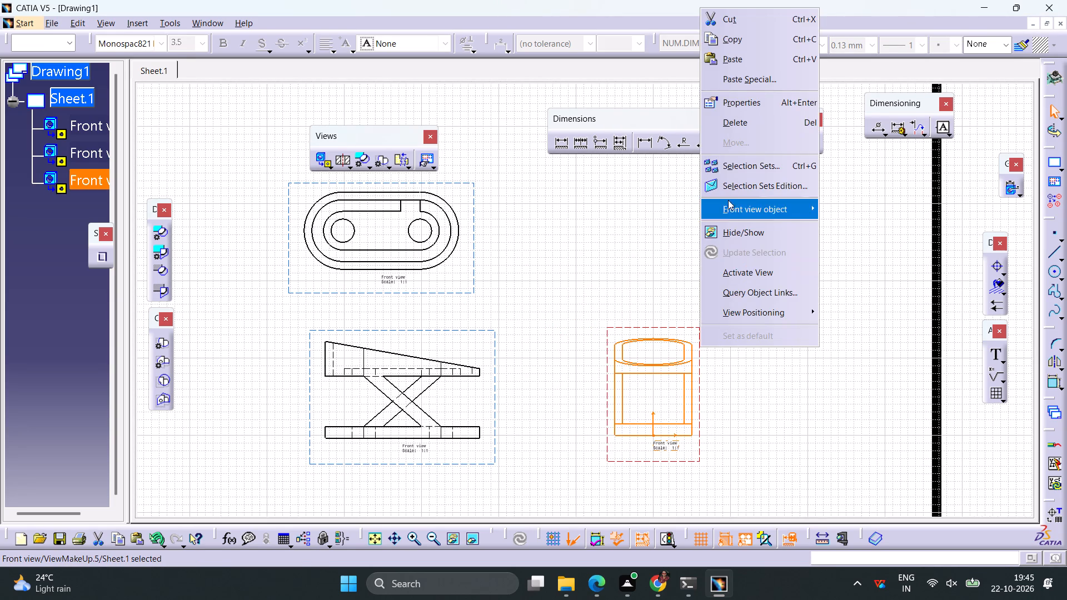
left_click(740, 109)
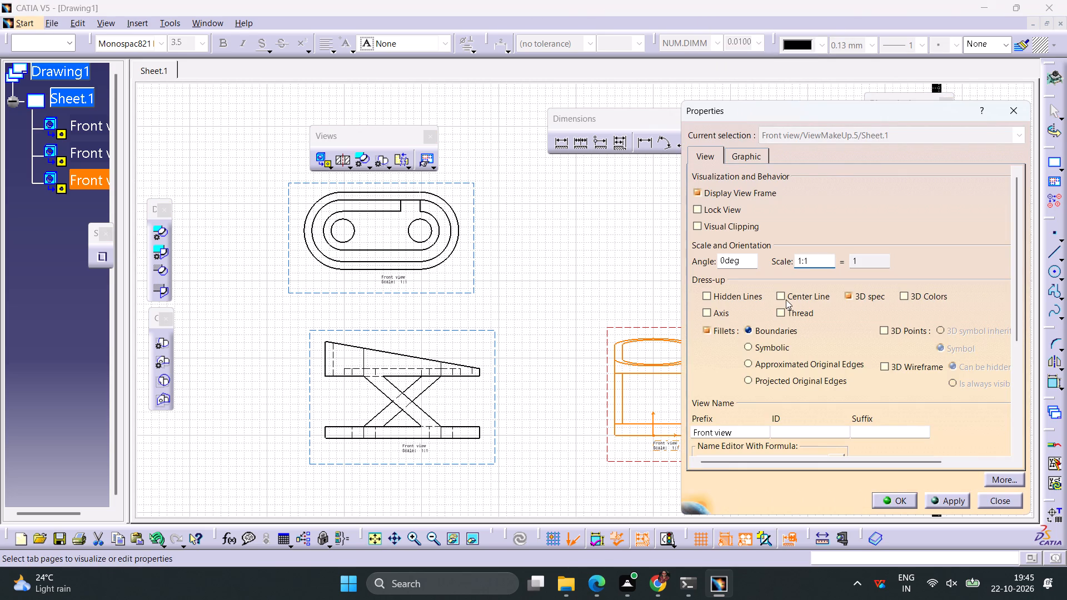
left_click(786, 299)
left_click(726, 299)
left_click(936, 502)
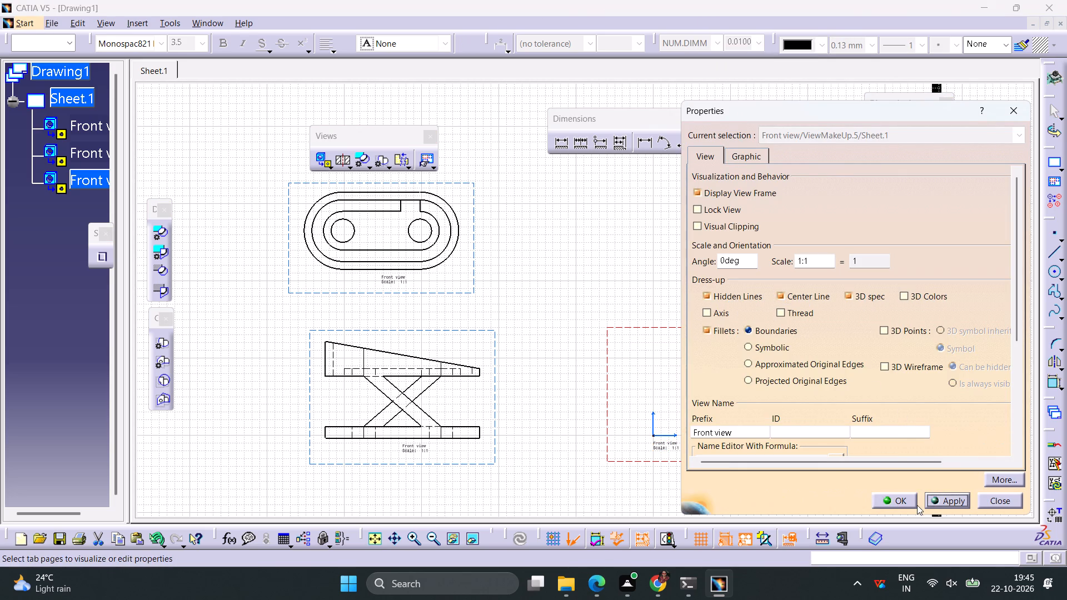
left_click(909, 504)
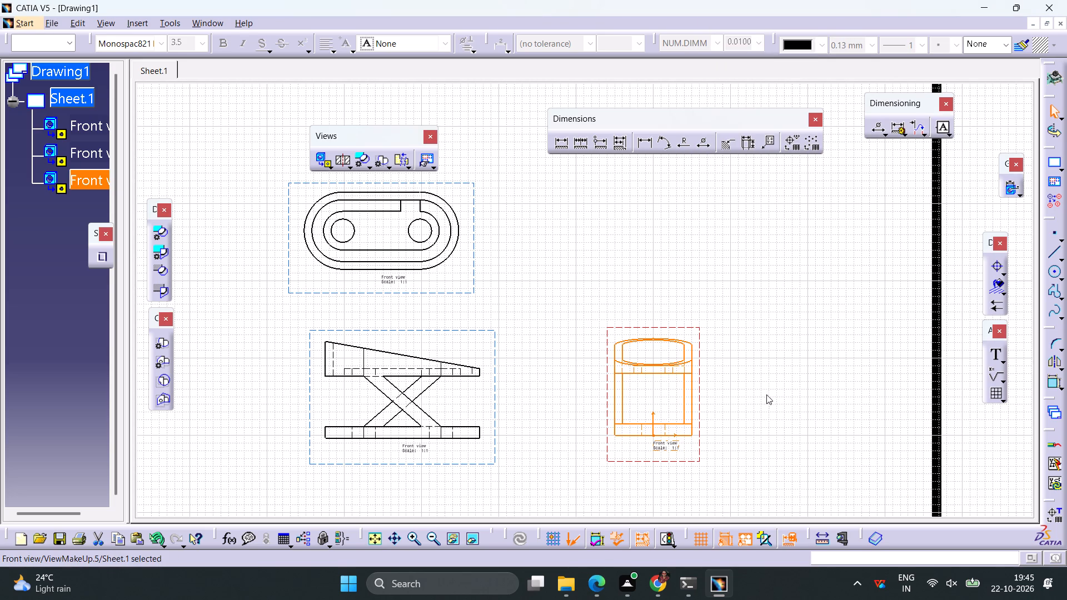
left_click(551, 301)
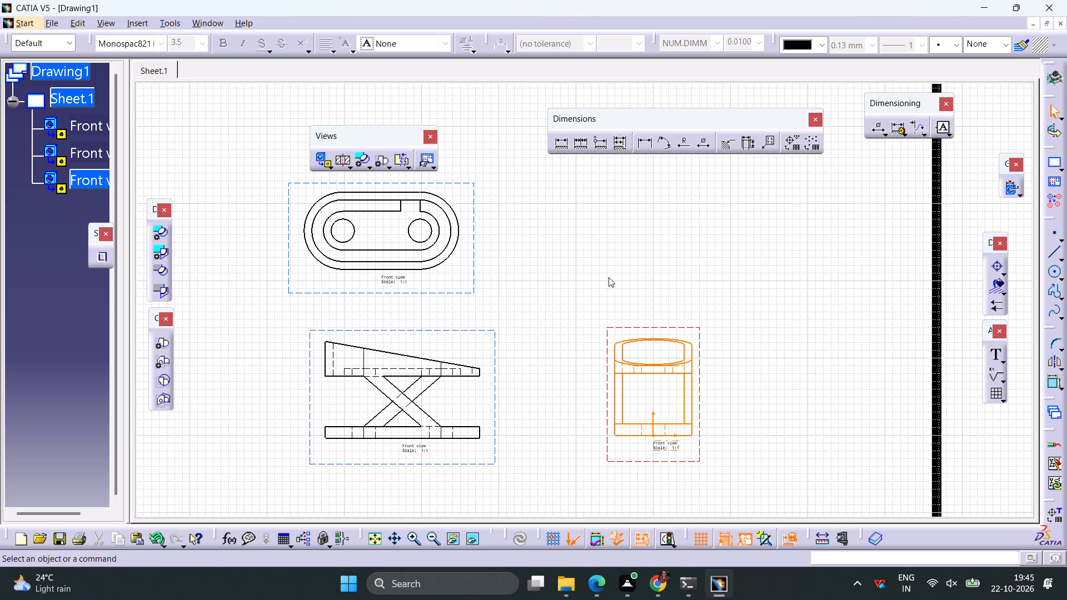
Dimension the lower plate's thickness at its right end in the crossed-web view.
double_click(563, 147)
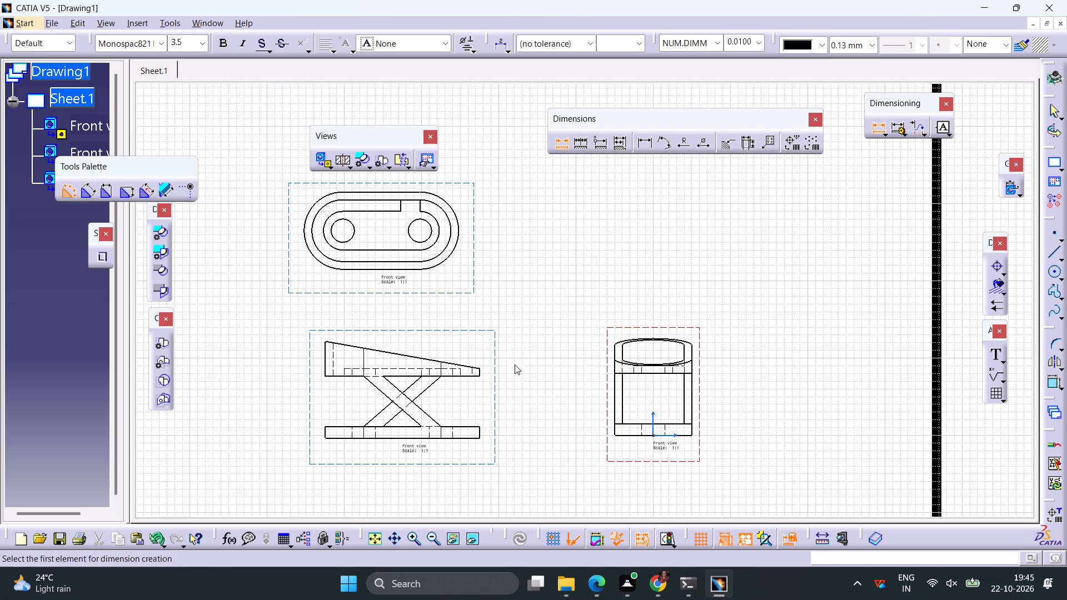
middle_click_drag(480, 386, 495, 341, "ctrl")
middle_click_drag(485, 384, 615, 308)
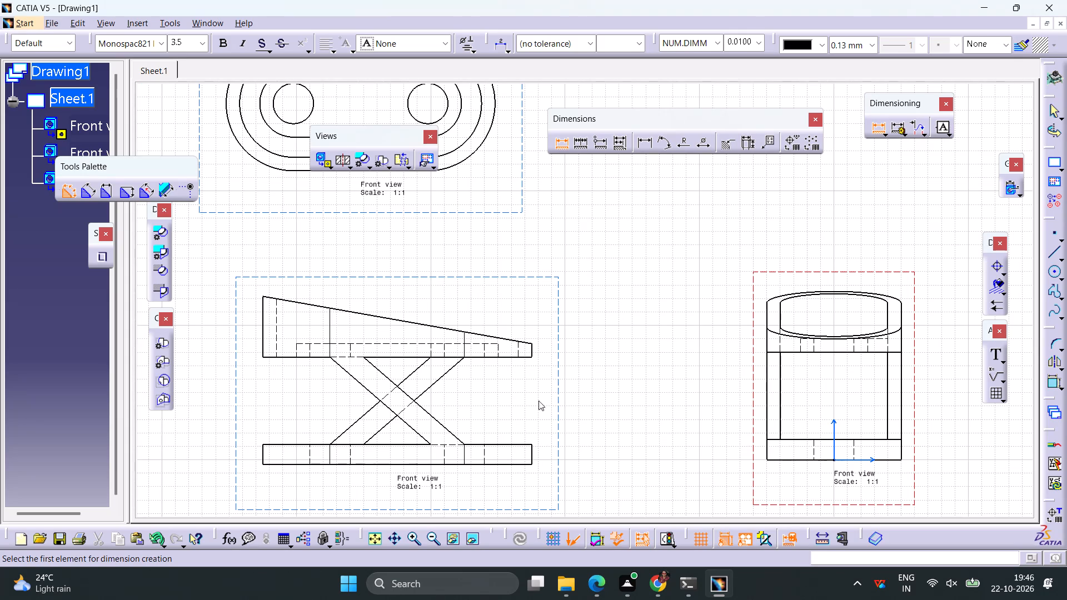
left_click(533, 457)
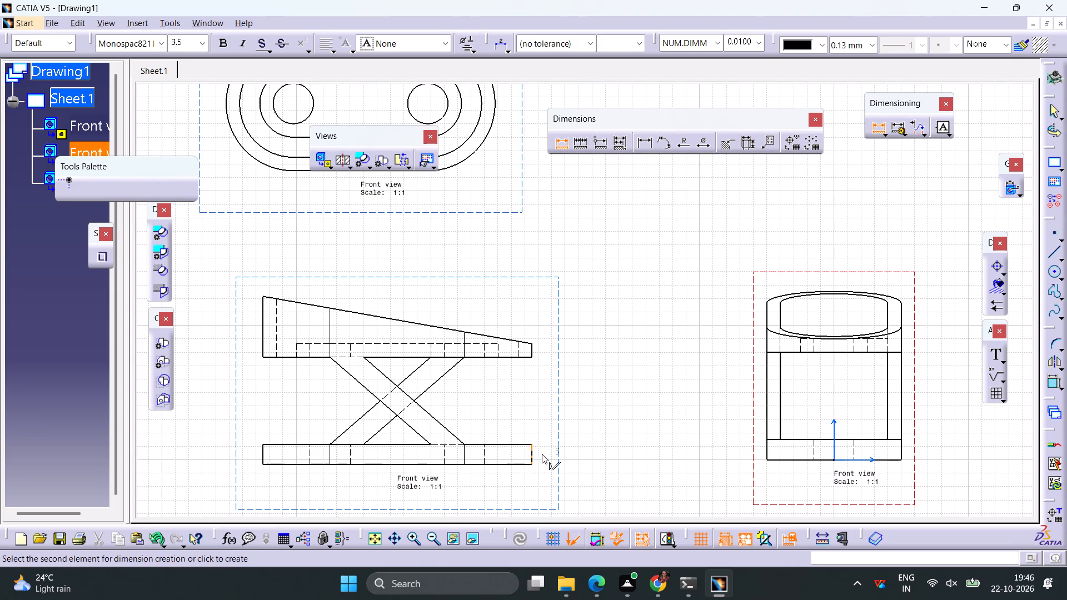
left_click(553, 455)
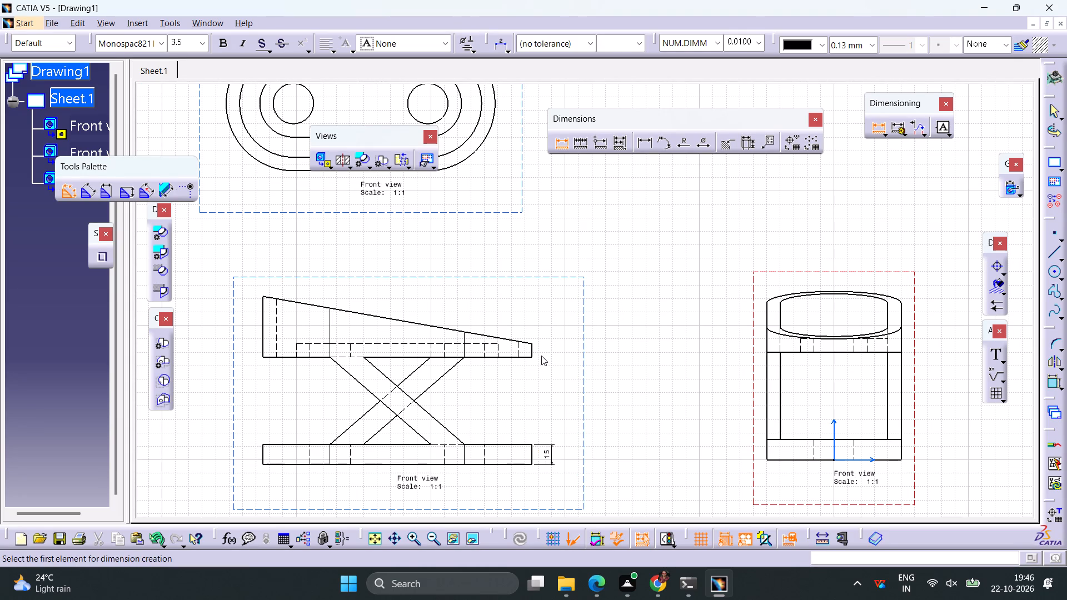
left_click(531, 352)
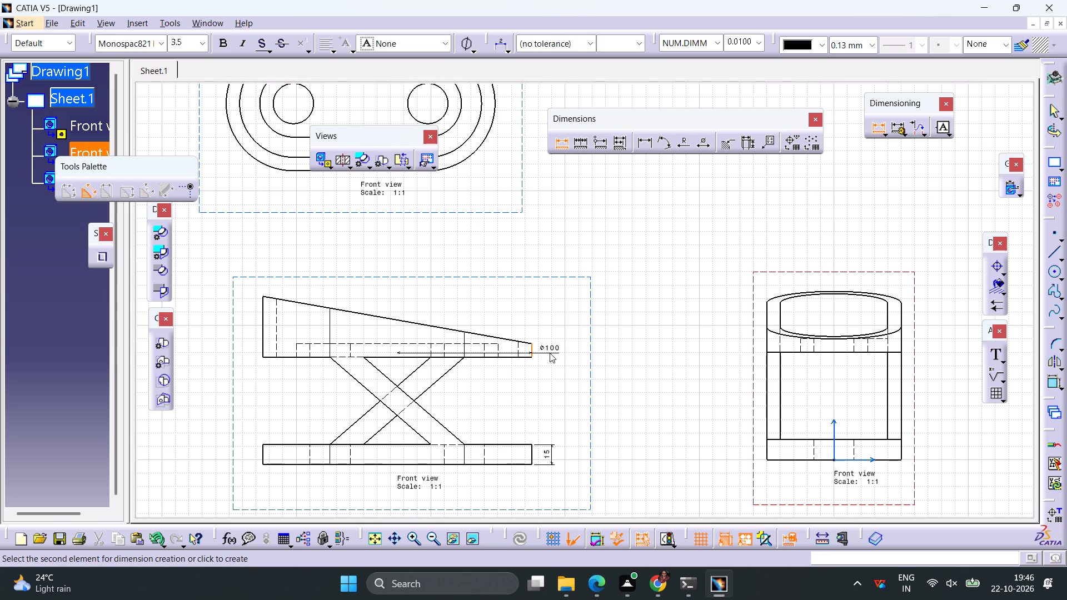
key("Escape")
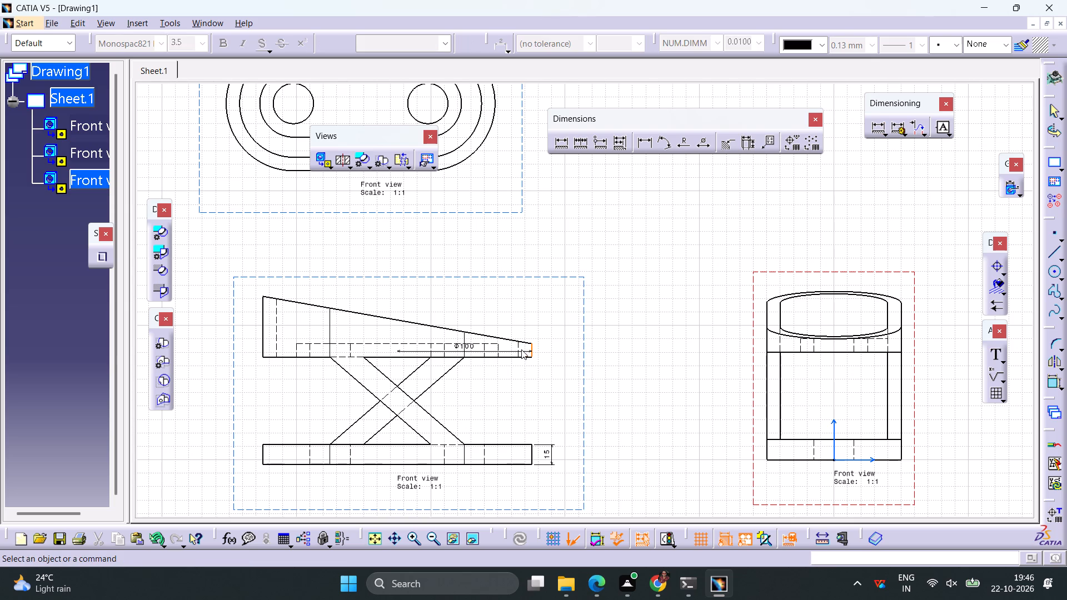
Dimension the horizontal width of the web that descends to the right, placing the dimension below the lower plate.
double_click(559, 146)
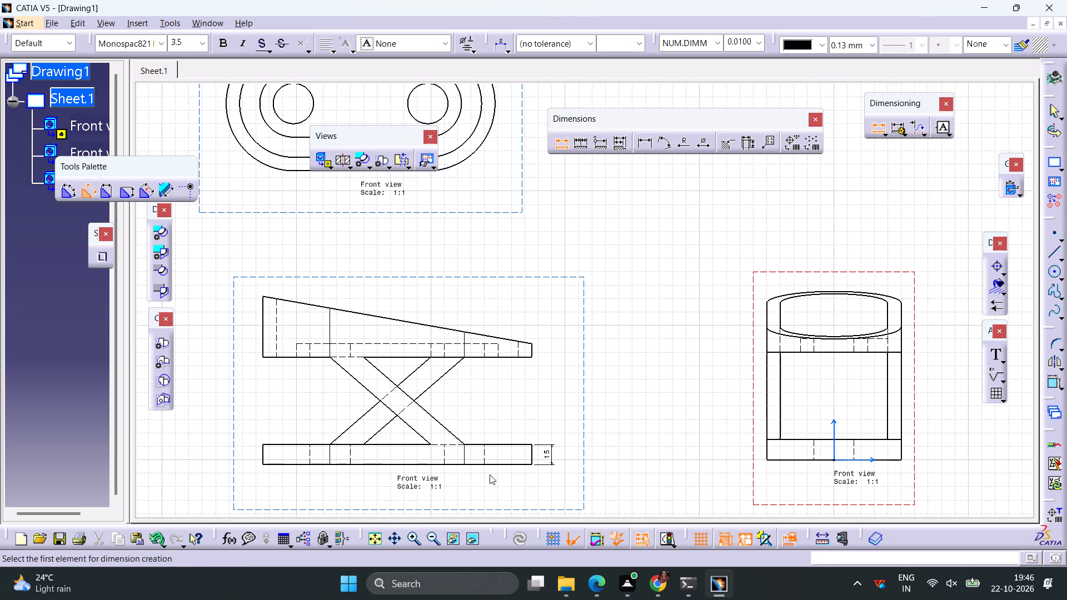
left_click(428, 445)
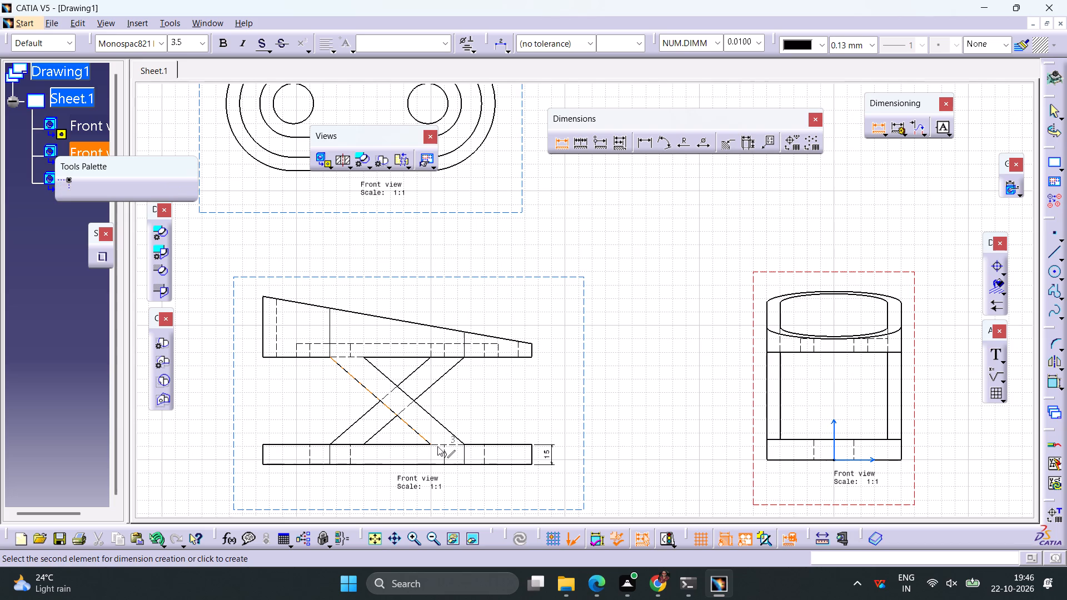
left_click(458, 440)
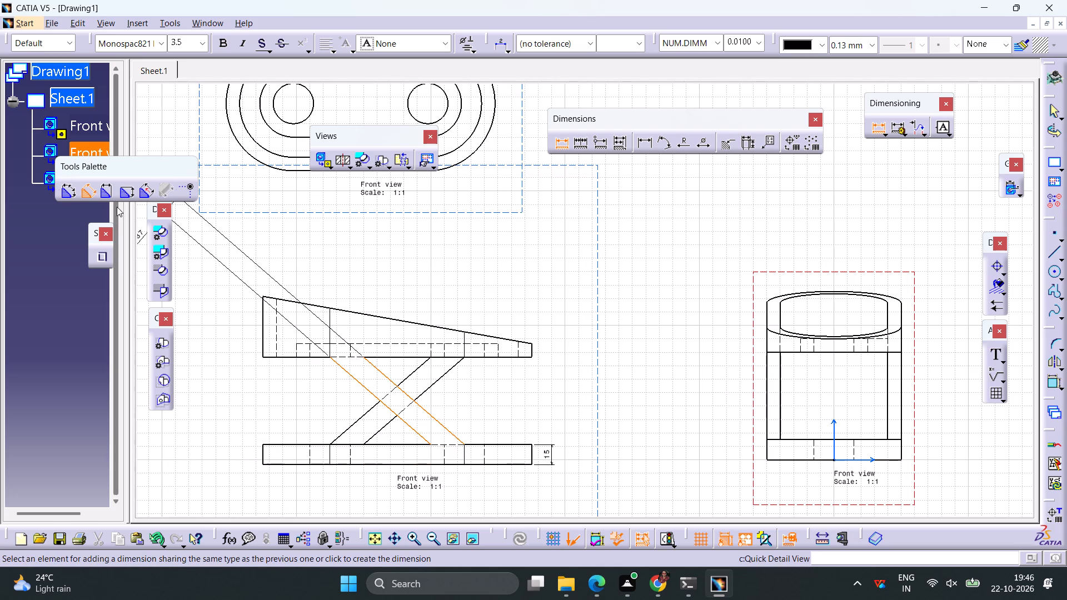
left_click(106, 194)
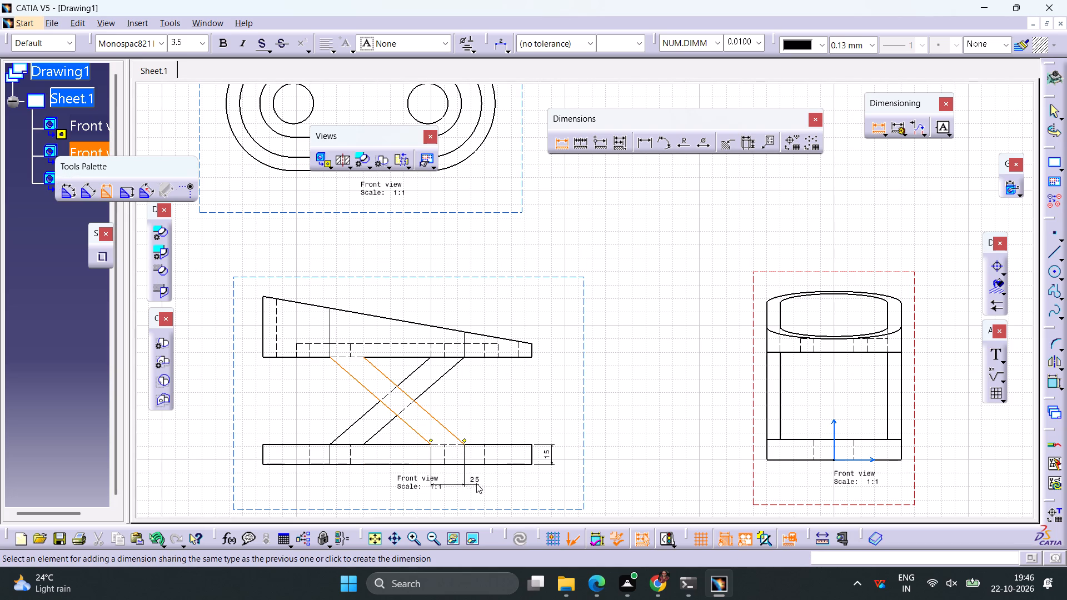
left_click(477, 475)
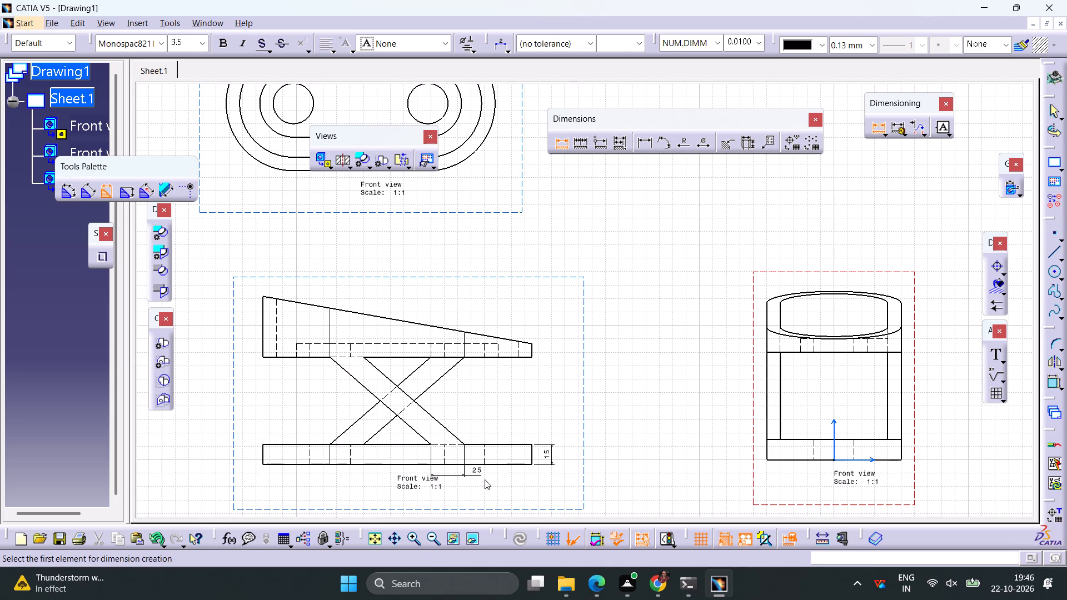
Move the crossed-web view's name and scale label down, clear of the web width dimension.
left_click_drag(415, 478, 417, 488)
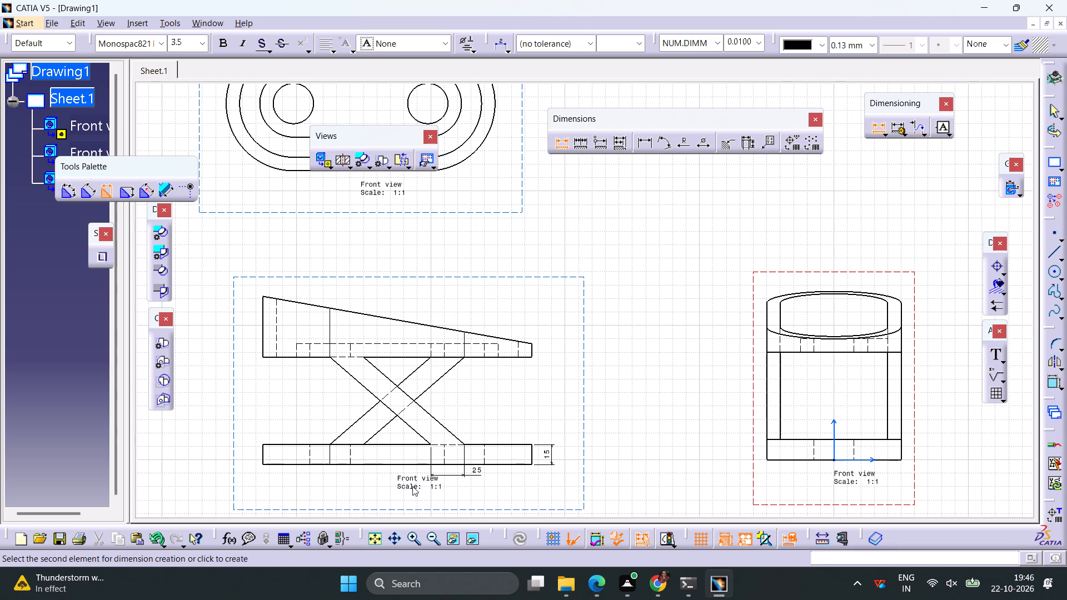
left_click_drag(407, 486, 408, 493)
double_click(407, 481)
left_click_drag(407, 481, 411, 504)
left_click_drag(411, 504, 411, 502)
left_click_drag(406, 476, 408, 488)
left_click(563, 148)
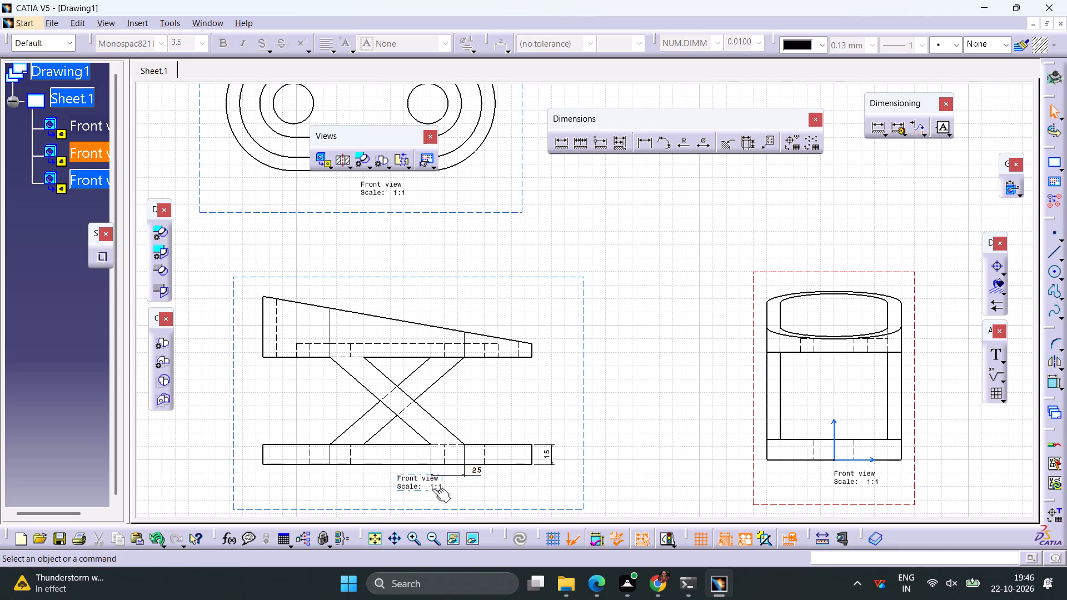
left_click_drag(420, 488, 421, 508)
Add an angle dimension between the upper part's sloped top edge and its horizontal bottom edge in the crossed-web view.
middle_click_drag(539, 425, 615, 366)
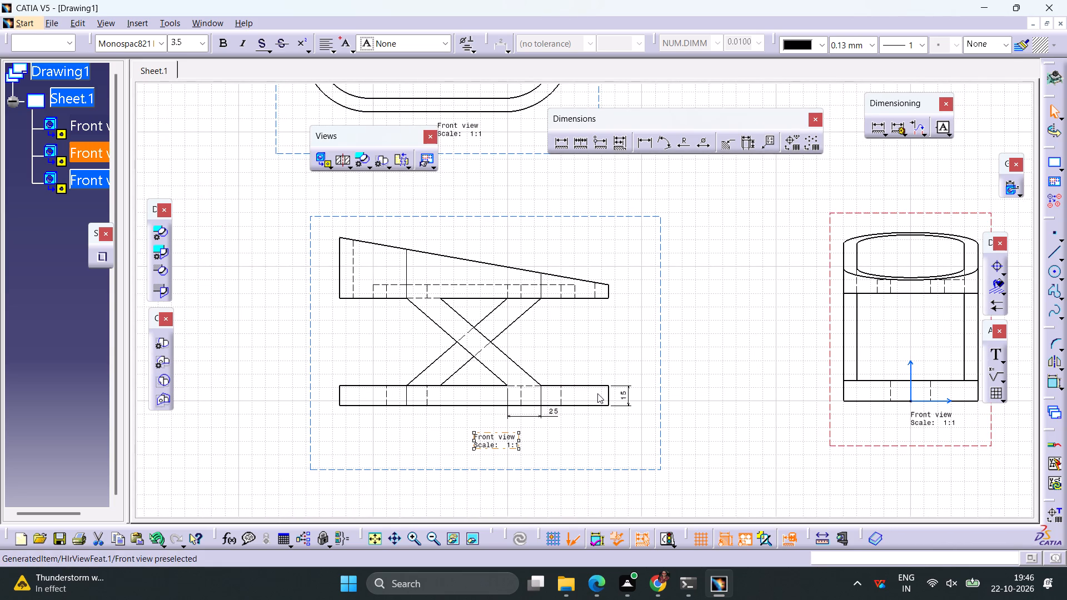
left_click(665, 143)
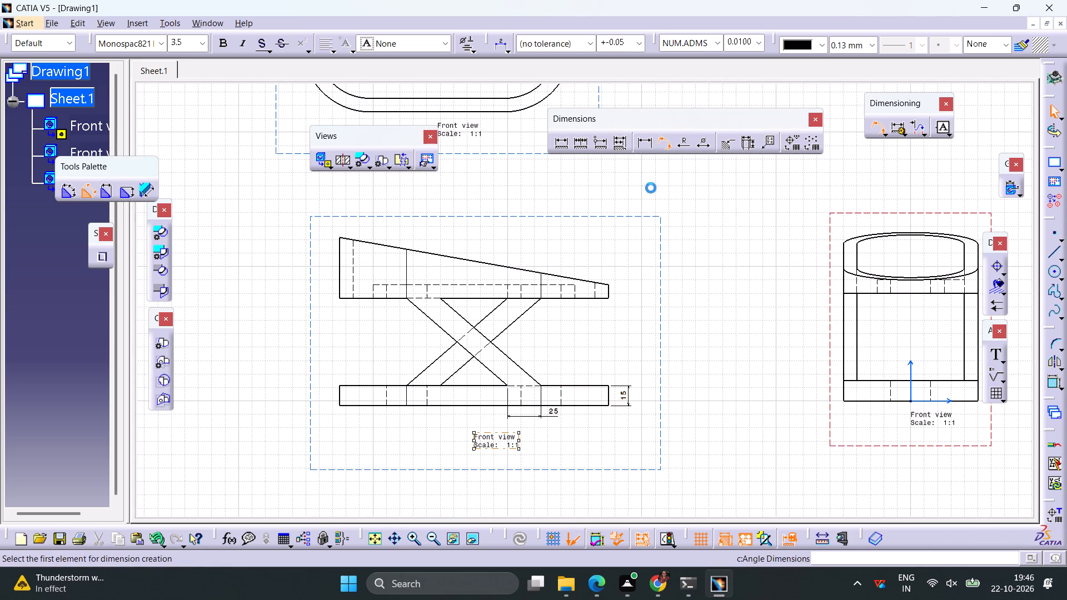
left_click(512, 267)
left_click(490, 299)
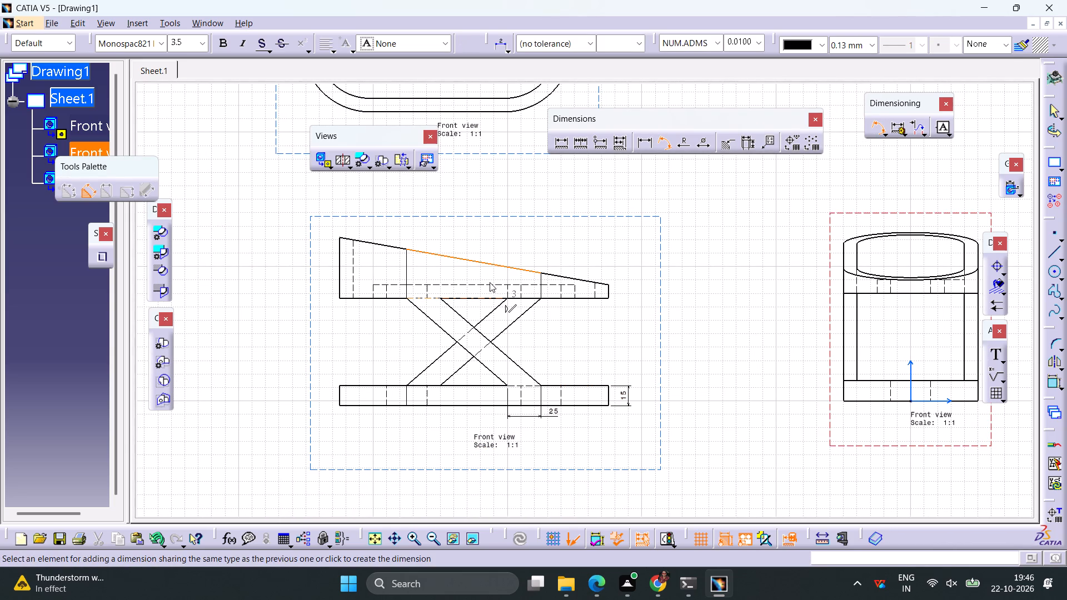
left_click(463, 272)
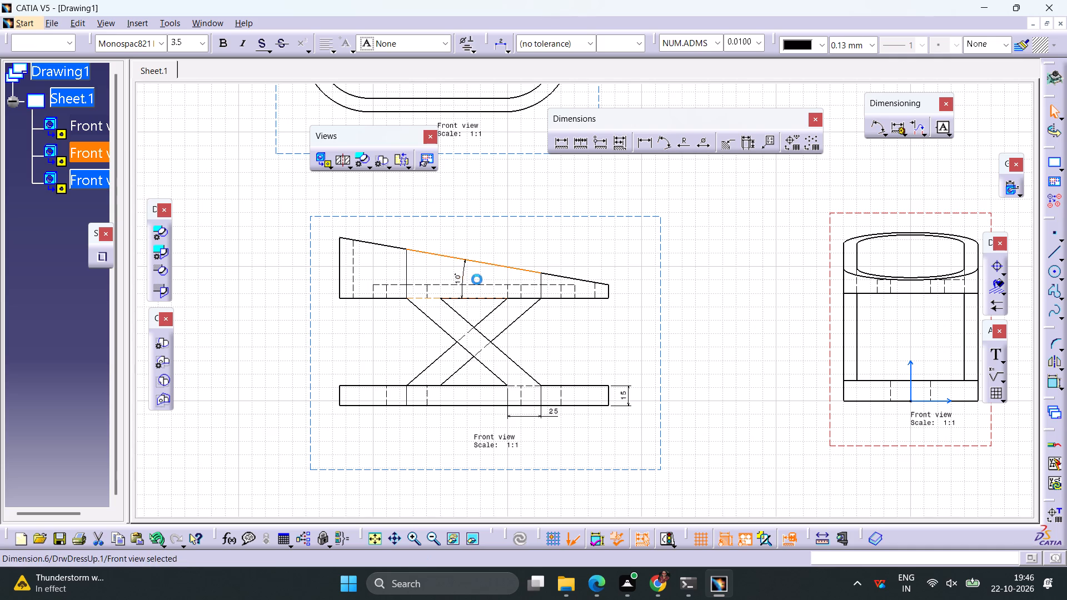
left_click(692, 301)
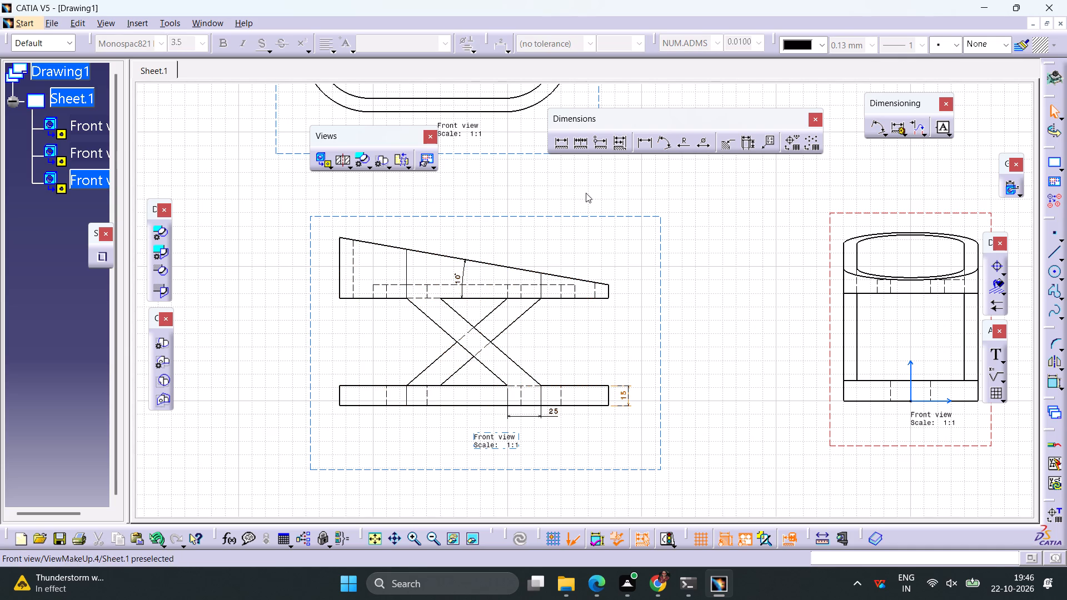
Dimension the height of the short hidden vertical line near the upper part's thin end, placing the dimension beyond that end.
left_click(560, 147)
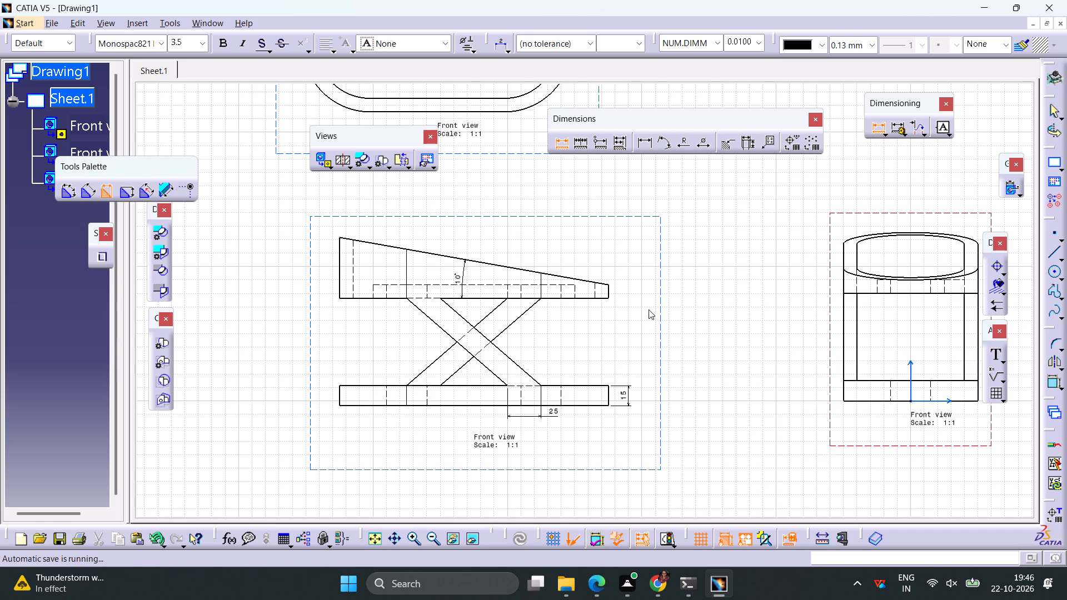
left_click(575, 291)
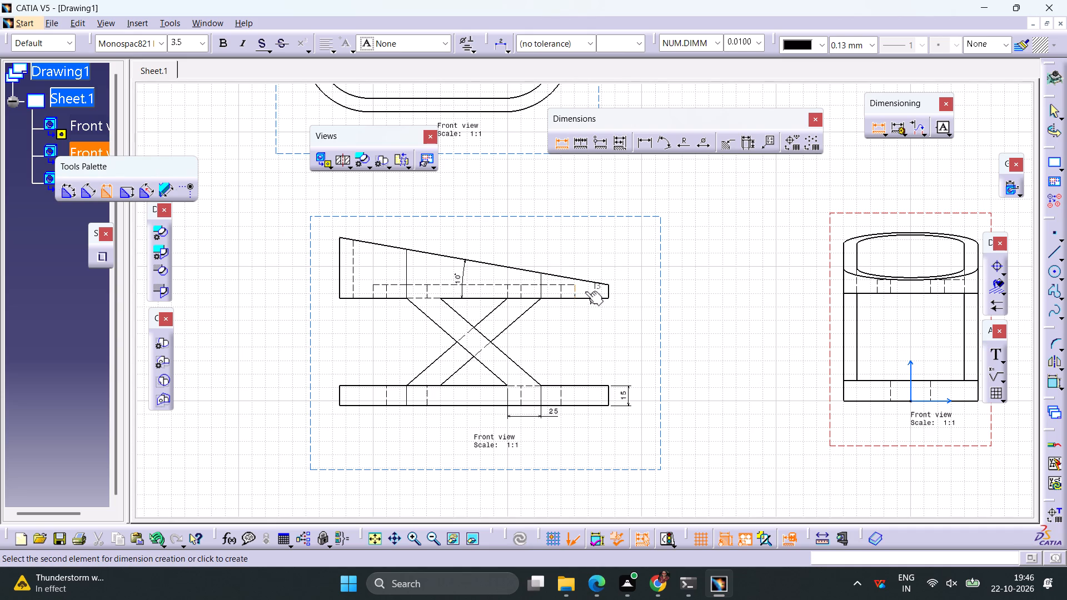
left_click(630, 311)
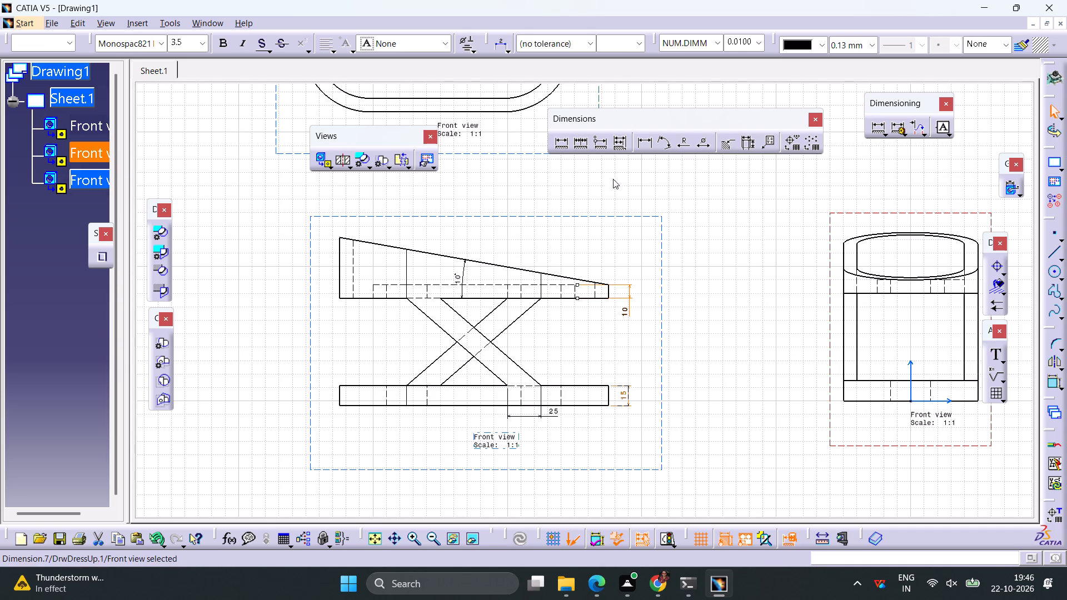
Dimension the upper part's overall length between its two vertical ends, placing the dimension above the crossed-web view's outline.
left_click(565, 147)
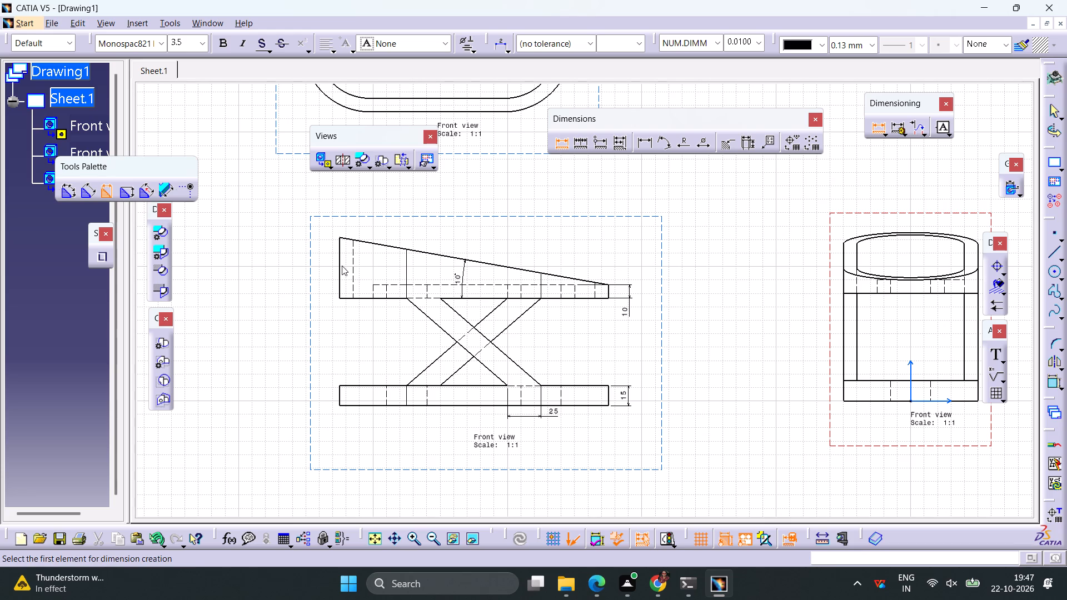
left_click(342, 266)
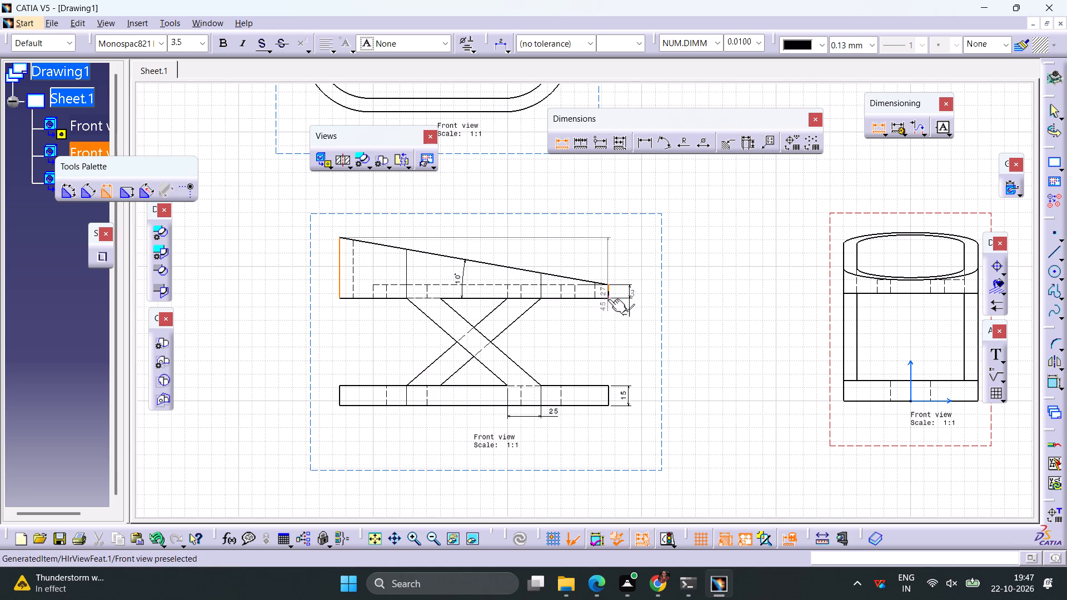
left_click(608, 294)
left_click(498, 224)
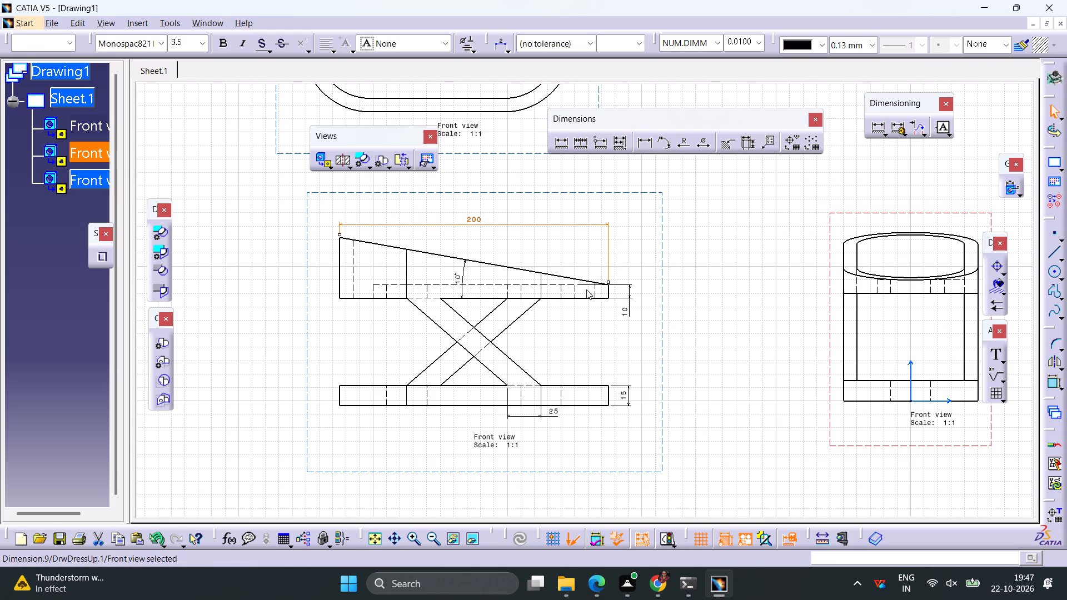
Dimension the horizontal gap between the inner lower ends of the two crossed webs, placing it below the lower plate.
left_click(560, 151)
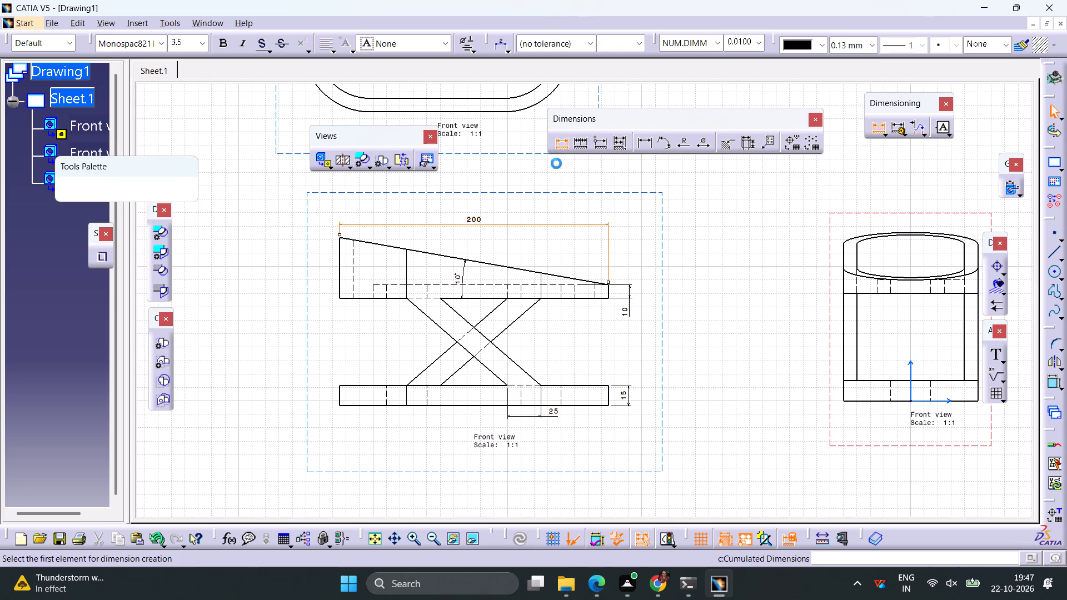
left_click(443, 379)
left_click(498, 375)
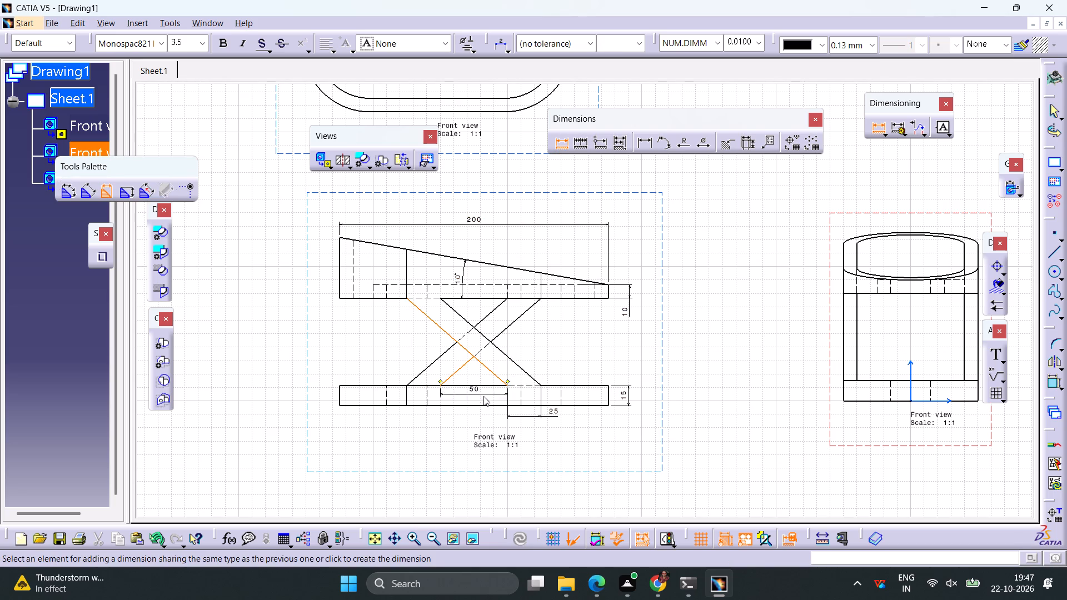
left_click(483, 418)
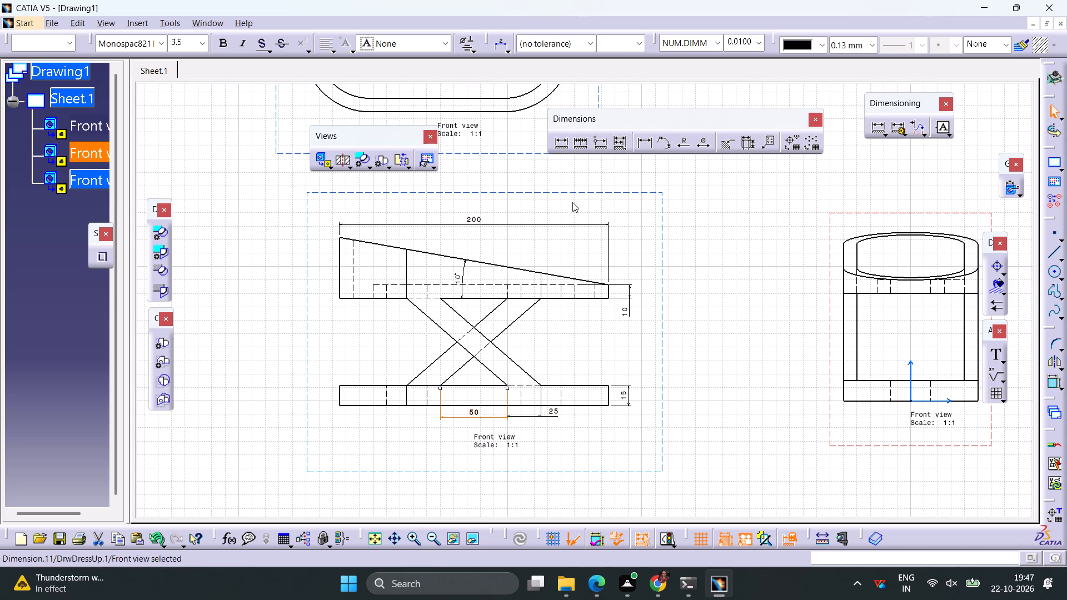
Dimension the horizontal width of the web that descends to the left, placing the dimension below the lower plate.
left_click(561, 146)
left_click(451, 373)
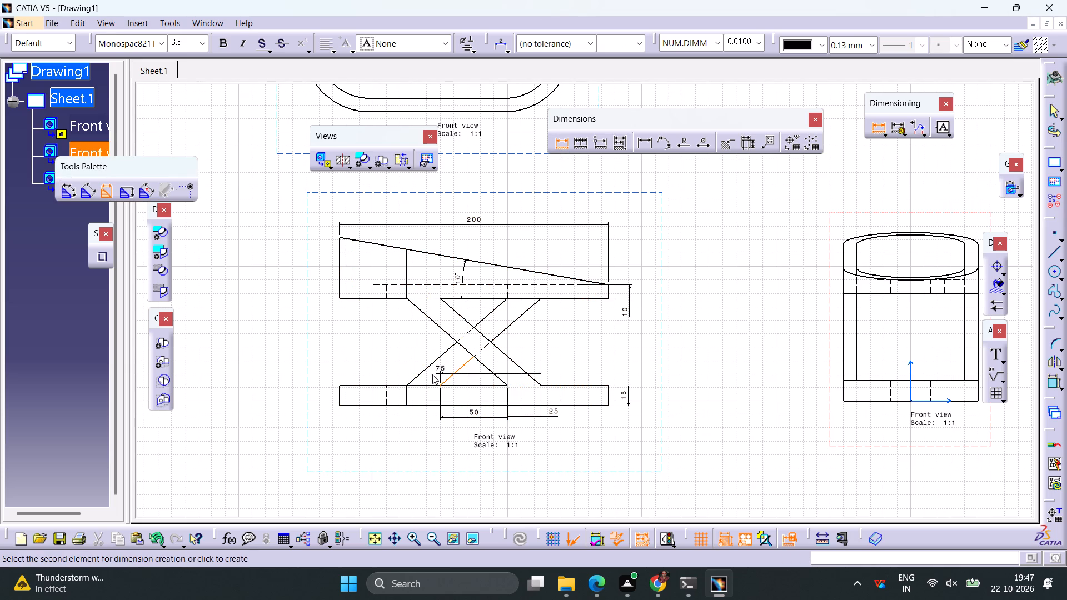
left_click(420, 375)
left_click(421, 417)
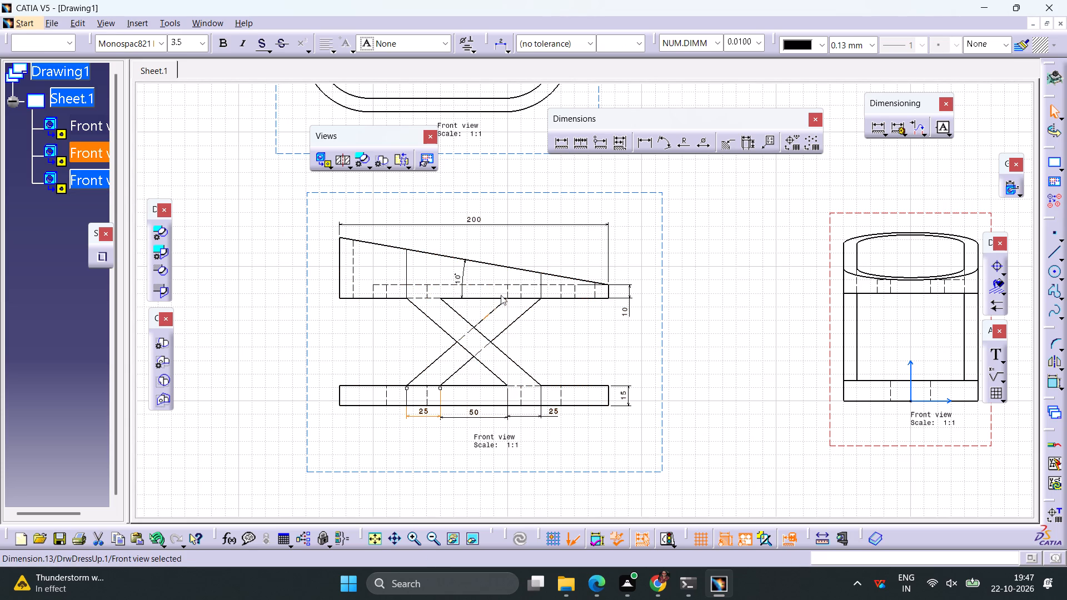
Dimension the distance from the lower plate's left end to the outer lower end of the left-descending web, below the plate.
left_click(565, 144)
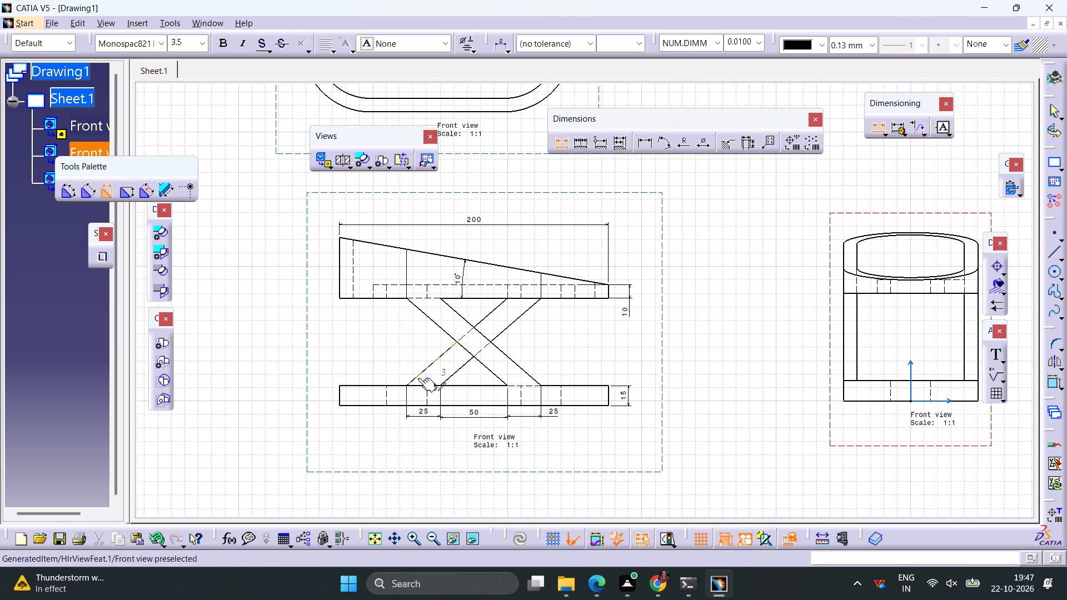
left_click(418, 378)
left_click(341, 396)
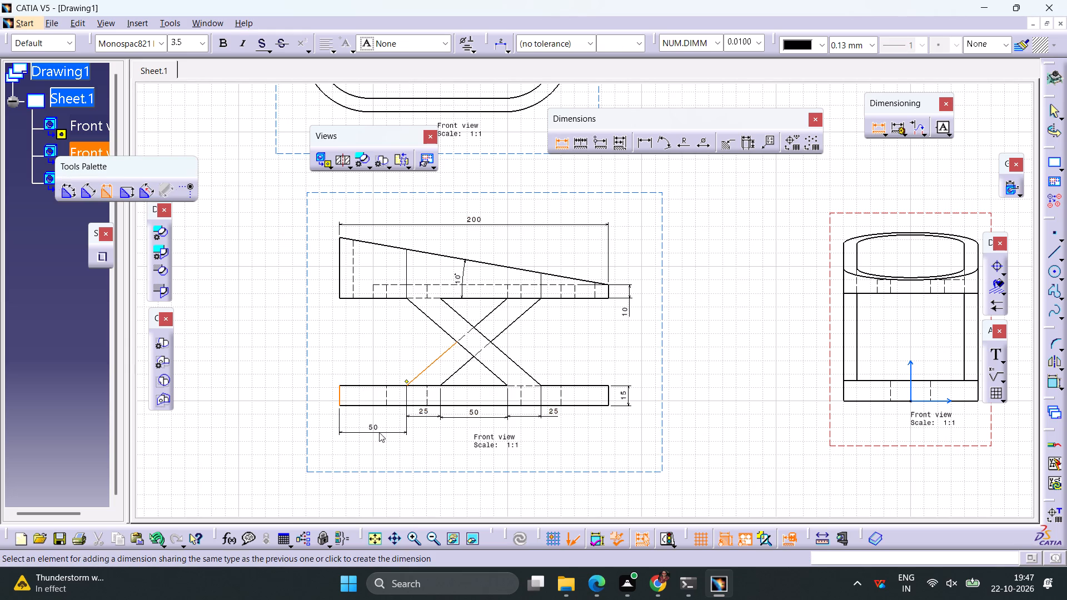
left_click(378, 421)
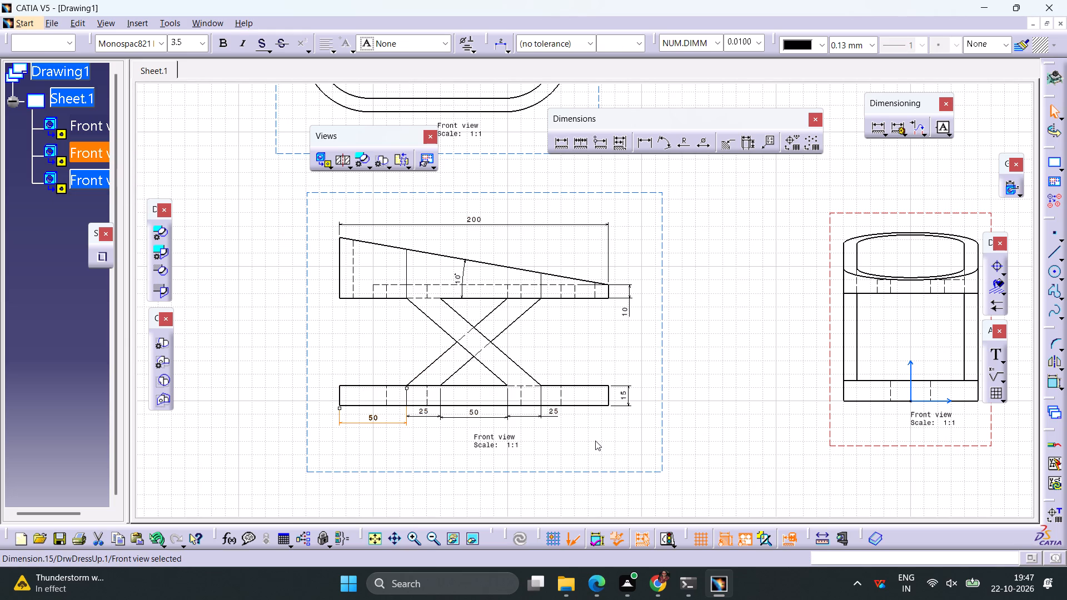
Add a radius dimension to the left hole in the upper view with the rounded-end outline.
middle_click_drag(549, 264, 567, 461)
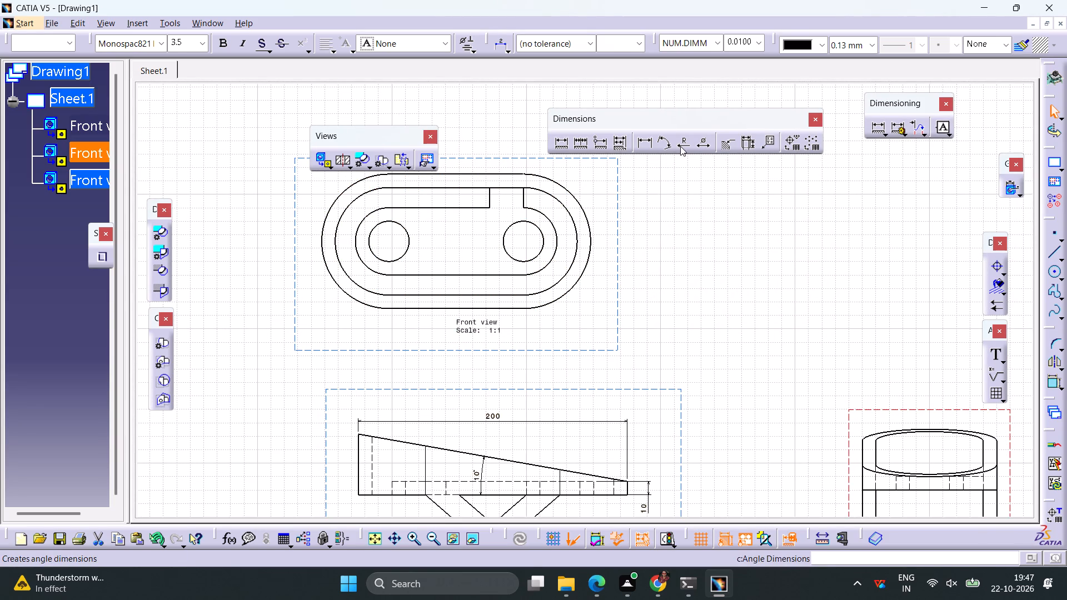
left_click(680, 146)
left_click(410, 243)
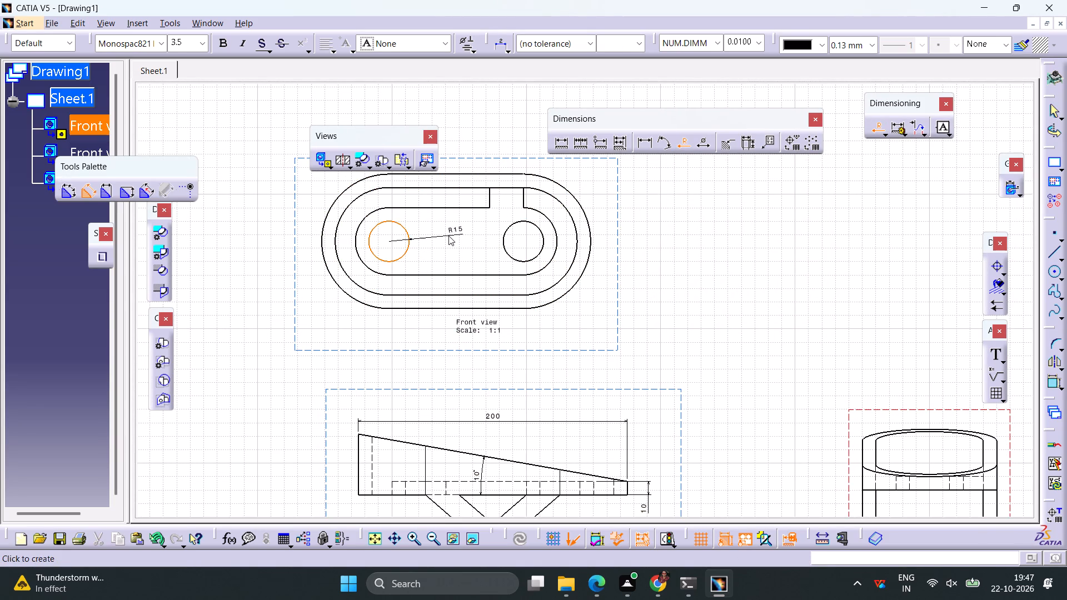
left_click(439, 229)
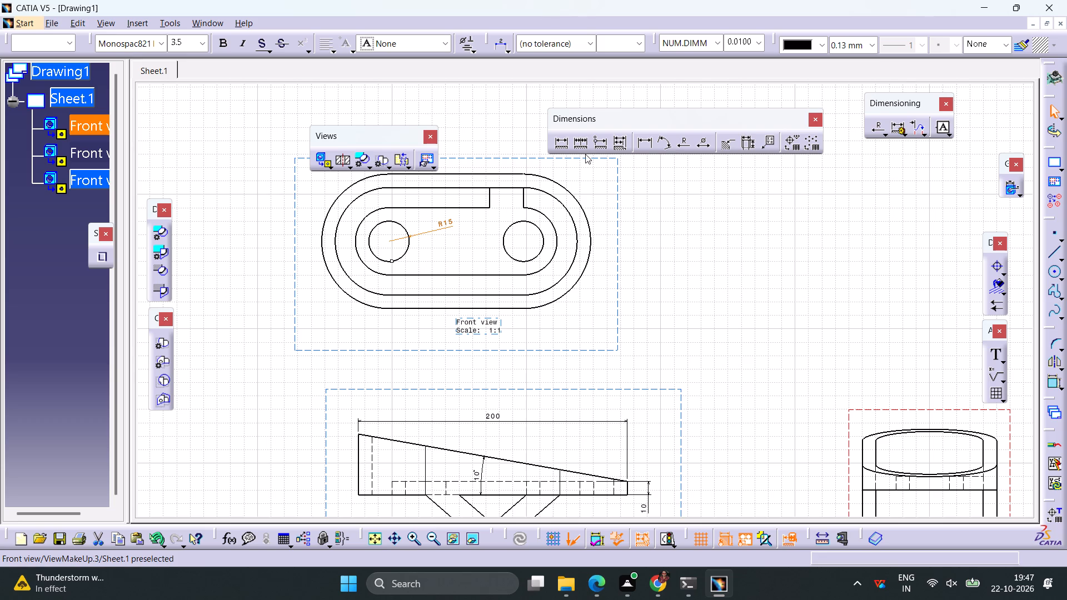
Activate the rounded-outline view and turn on its hidden lines, center lines and axis display.
right_click(619, 196)
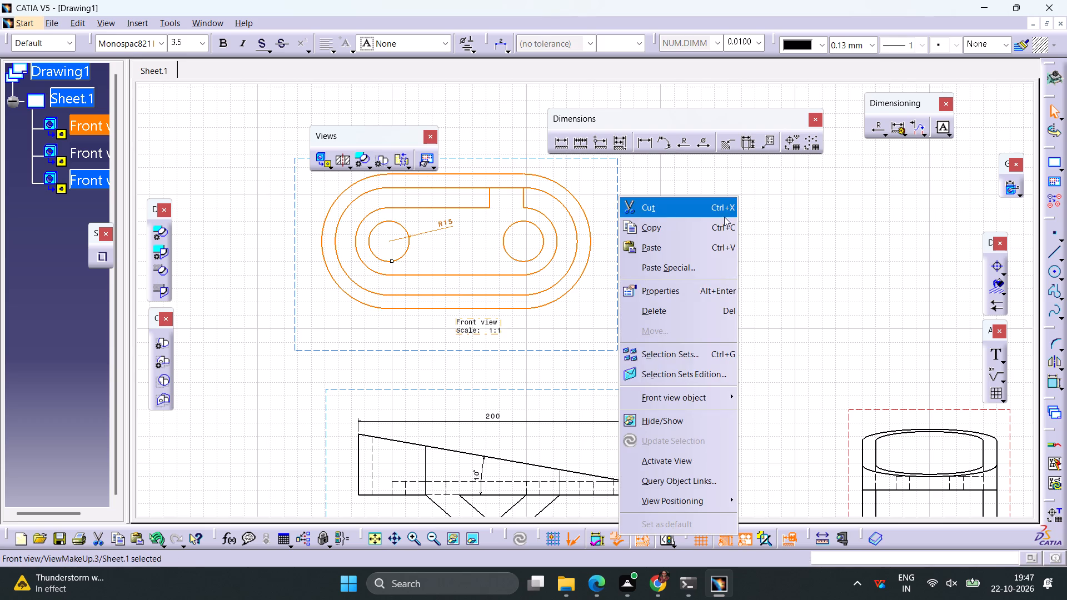
left_click(691, 459)
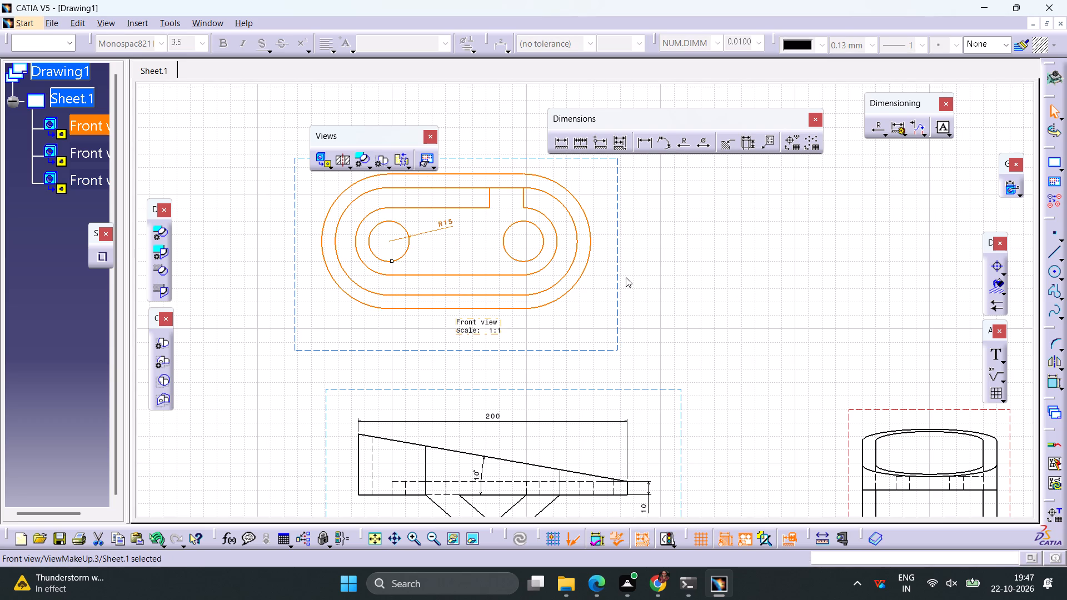
right_click(618, 259)
left_click(666, 317)
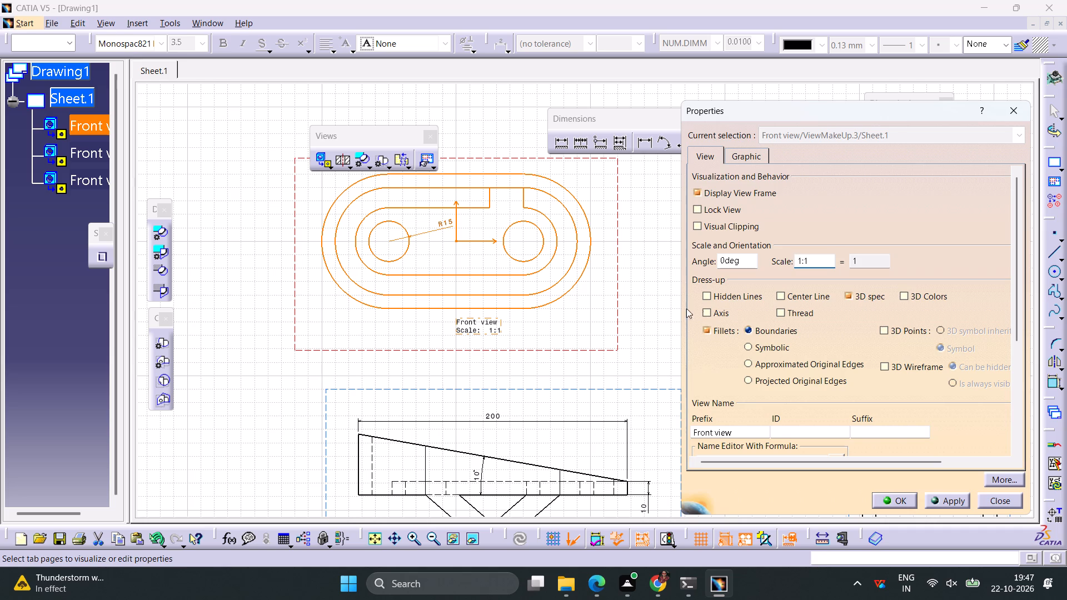
left_click(722, 297)
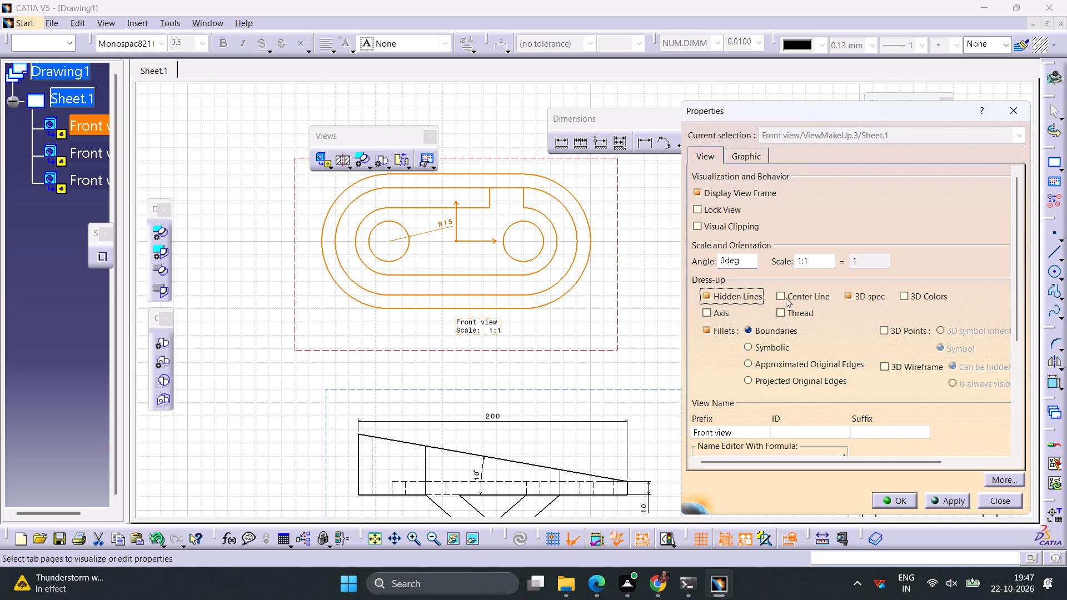
left_click(789, 297)
left_click(720, 318)
left_click(941, 503)
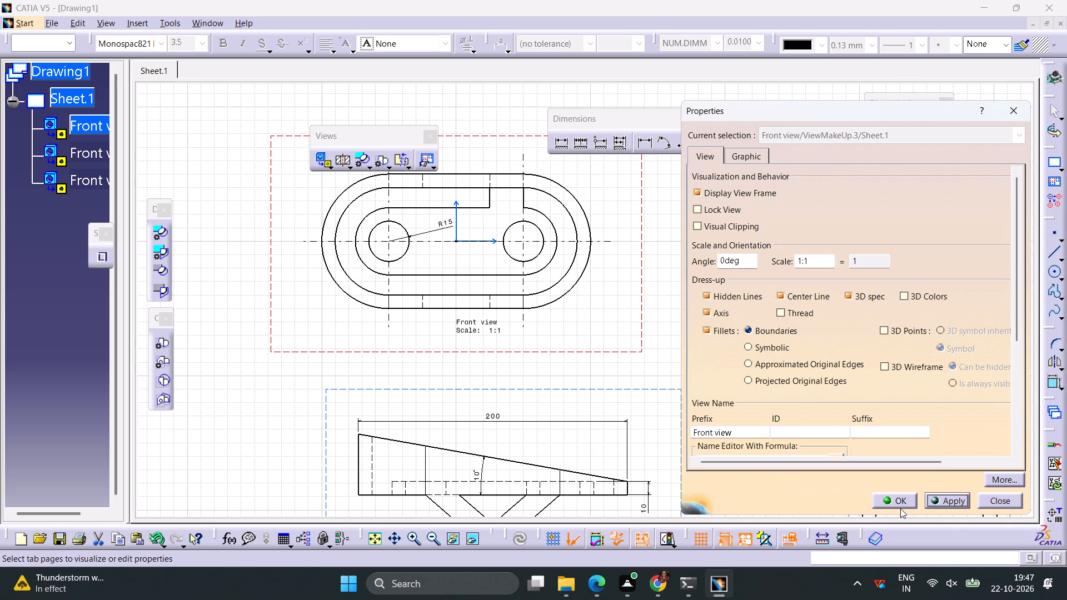
left_click(890, 498)
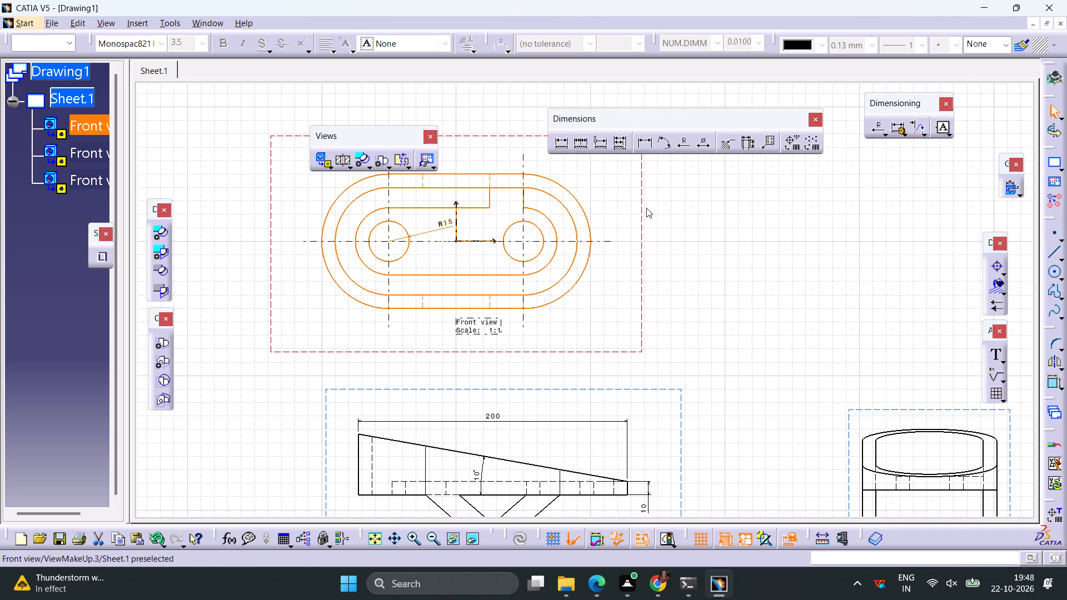
Dimension the horizontal distance between the two hole centers, placing it above the rounded-outline view.
left_click(567, 147)
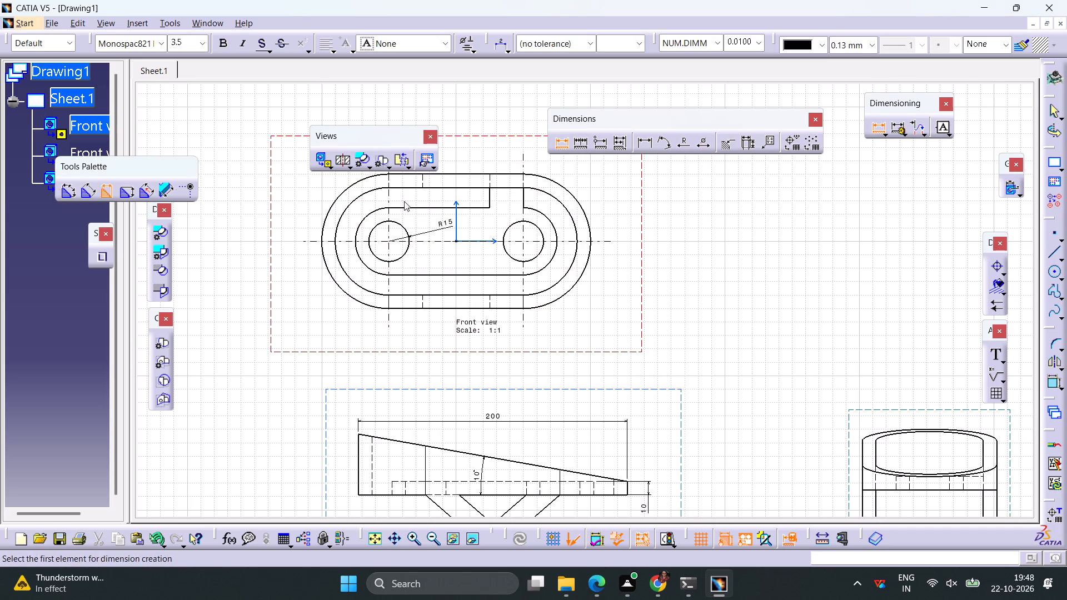
left_click(388, 198)
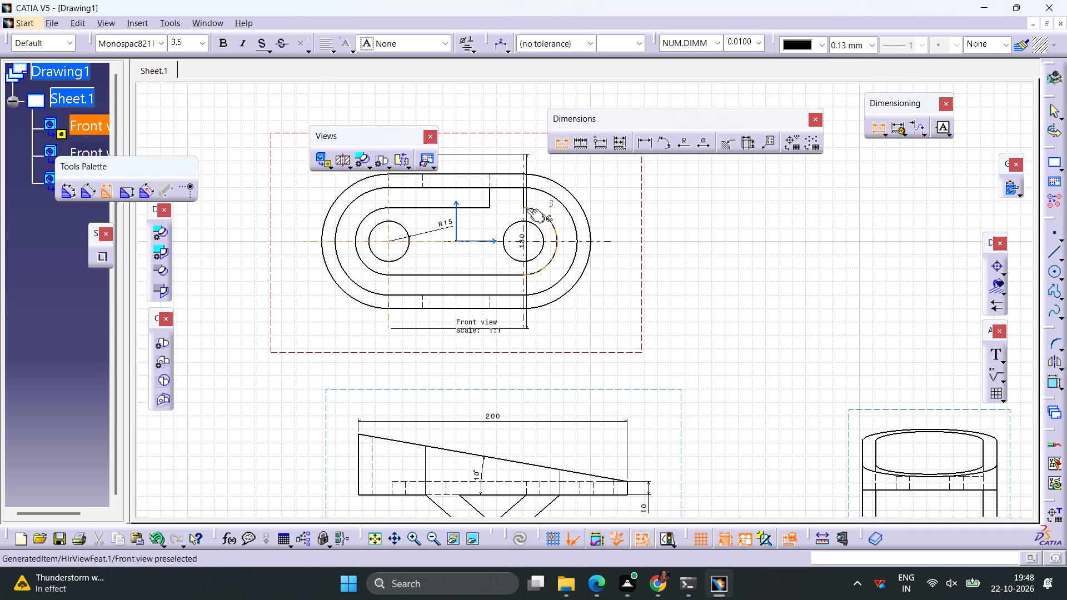
left_click(521, 219)
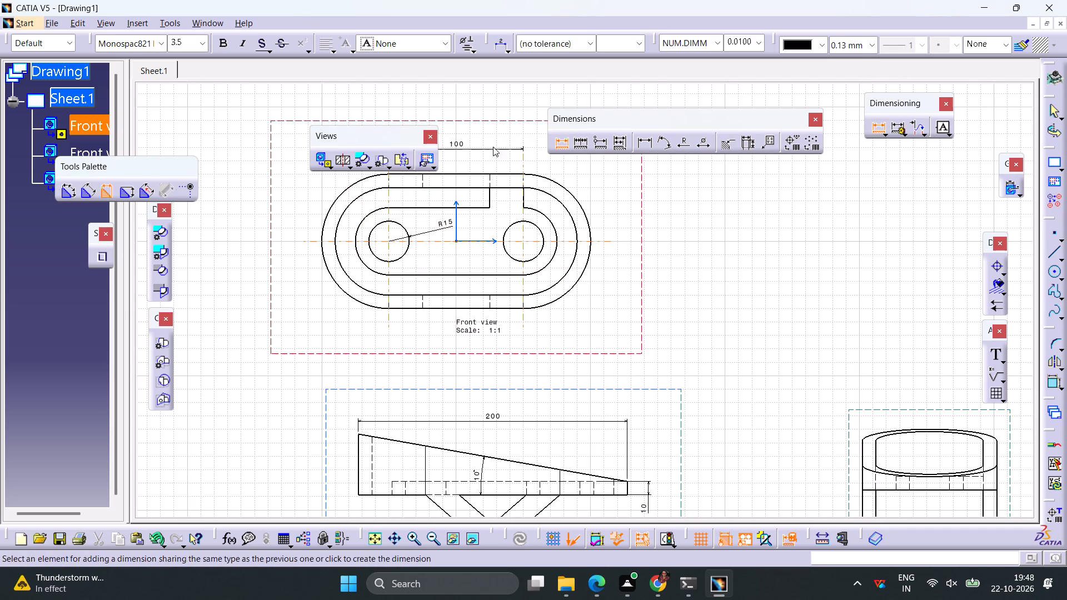
left_click(493, 141)
Dimension the vertical distance between the innermost contour's two straight edges, placing it beside the right rounded end of the outline.
middle_click_drag(611, 218, 637, 268)
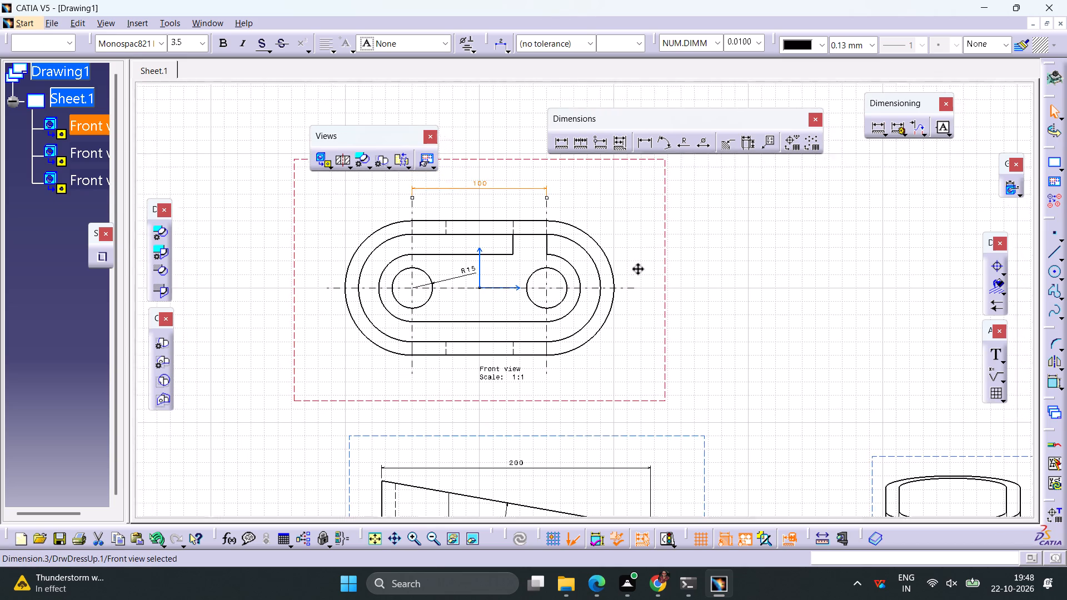
middle_click_drag(637, 268, 669, 313)
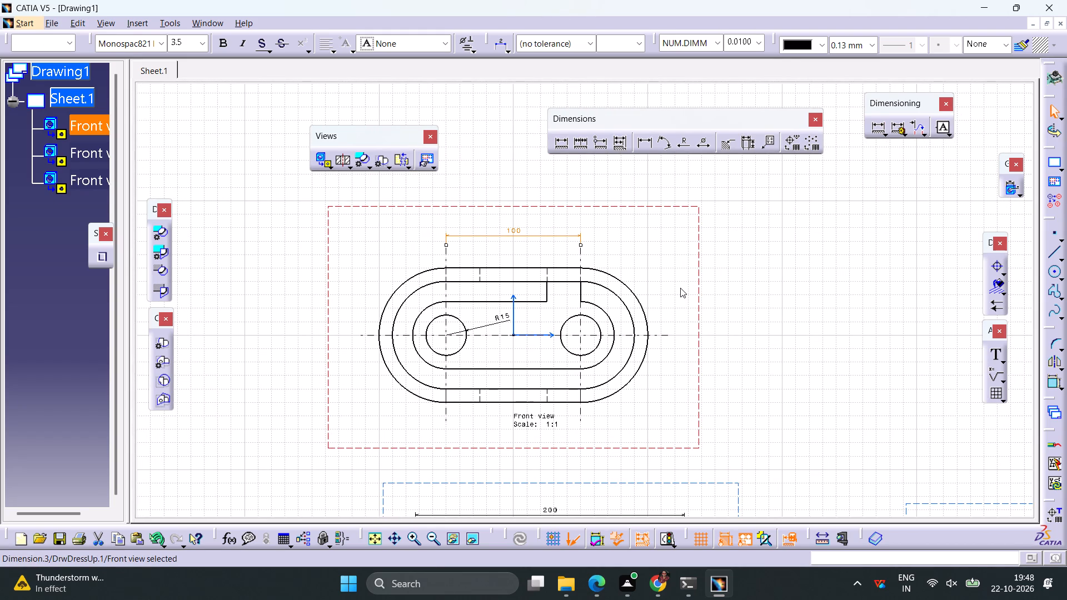
left_click(555, 147)
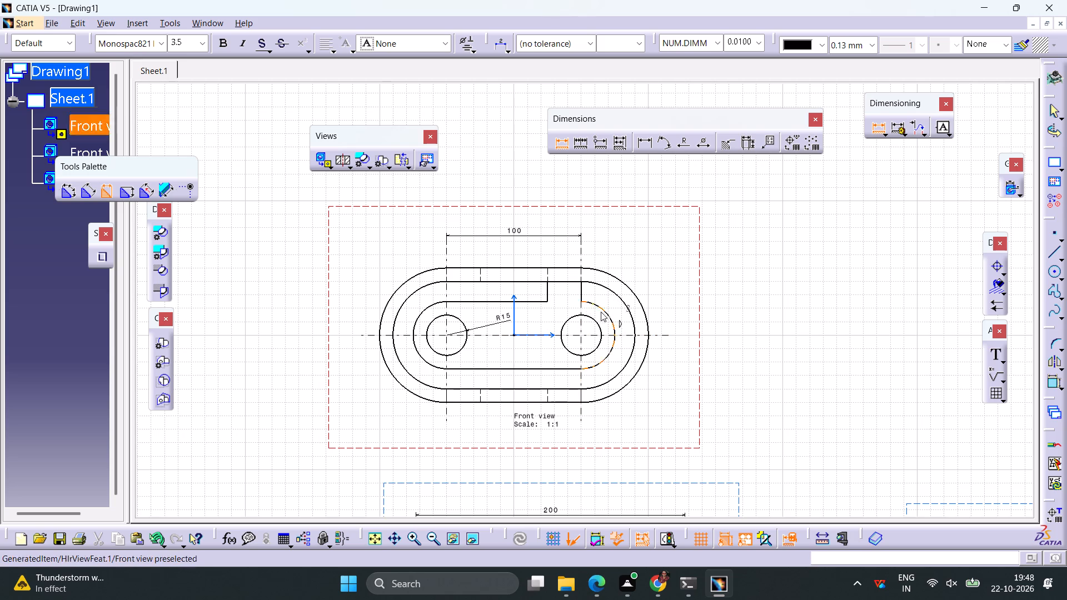
left_click(542, 303)
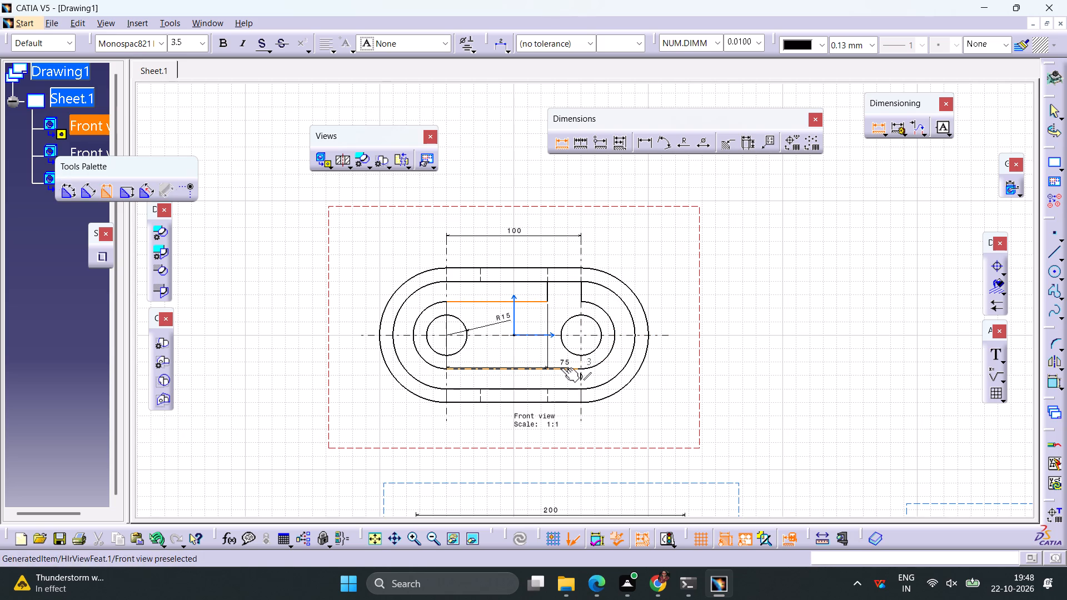
left_click(561, 368)
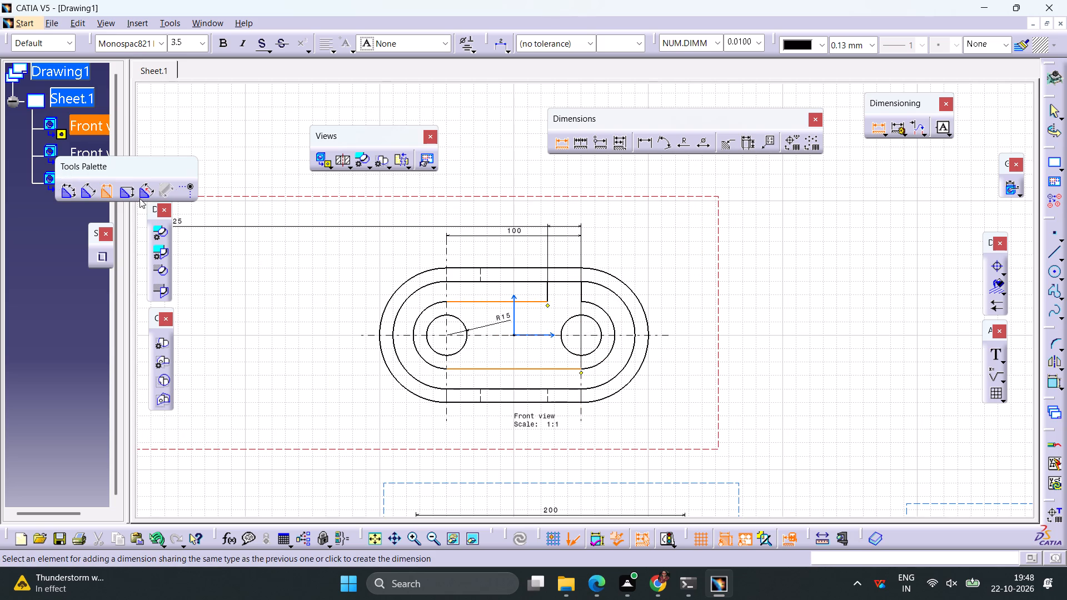
left_click(126, 191)
left_click(667, 335)
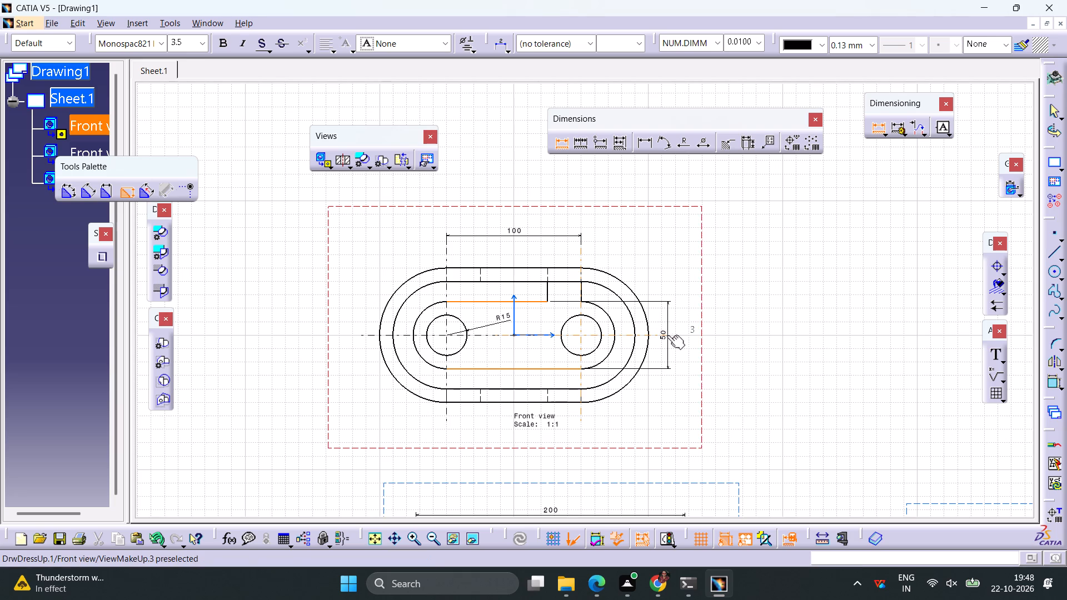
left_click(670, 320)
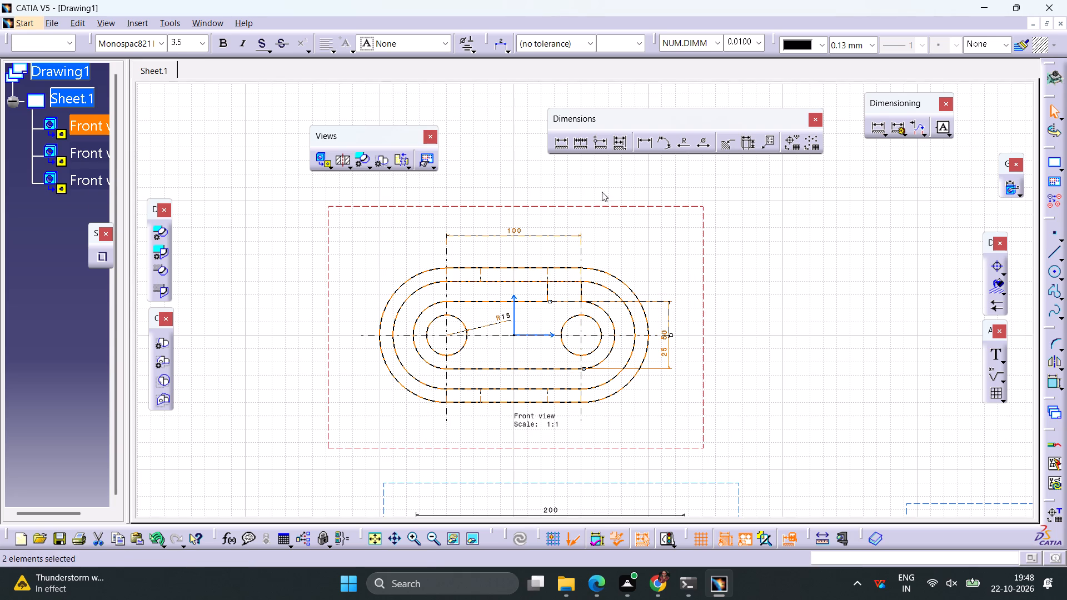
Dimension the overall heights of the middle and outer rounded contours, stacking both outside the innermost contour's height dimension.
left_click(559, 149)
left_click(535, 282)
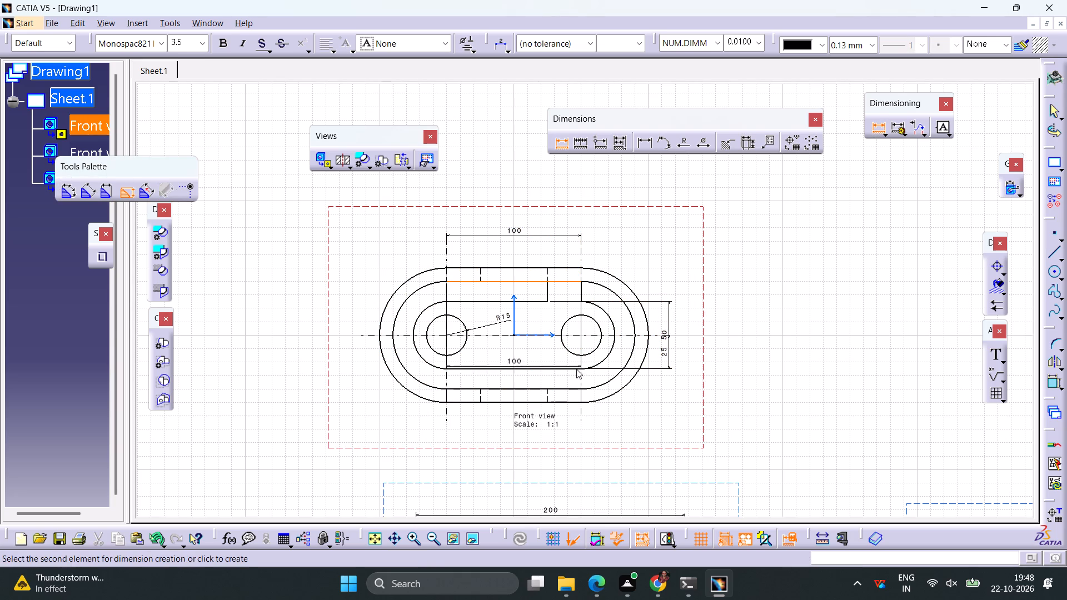
left_click(539, 391)
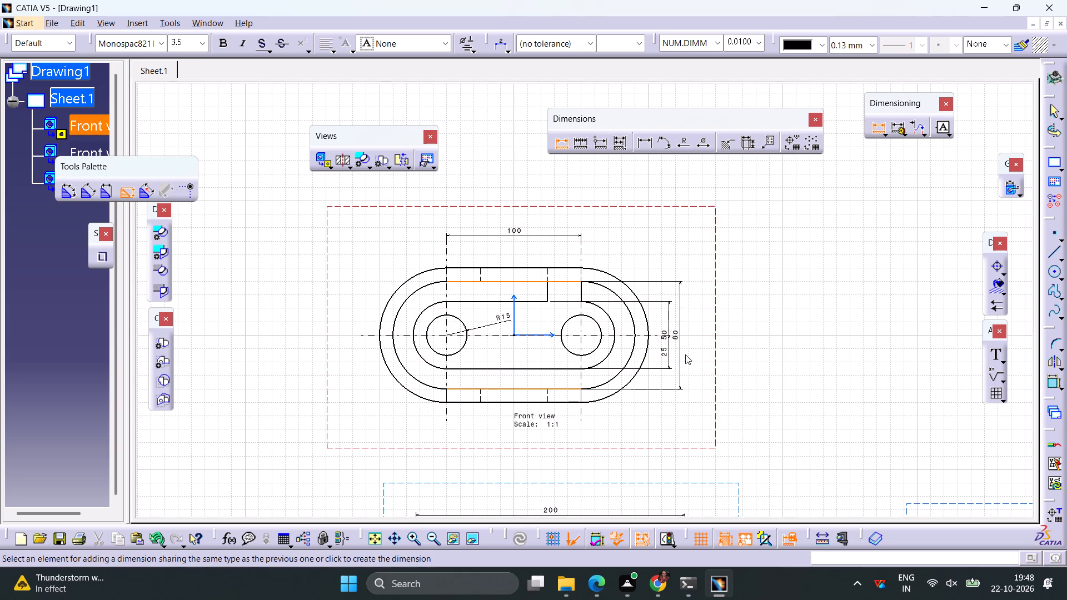
left_click(691, 354)
left_click(559, 148)
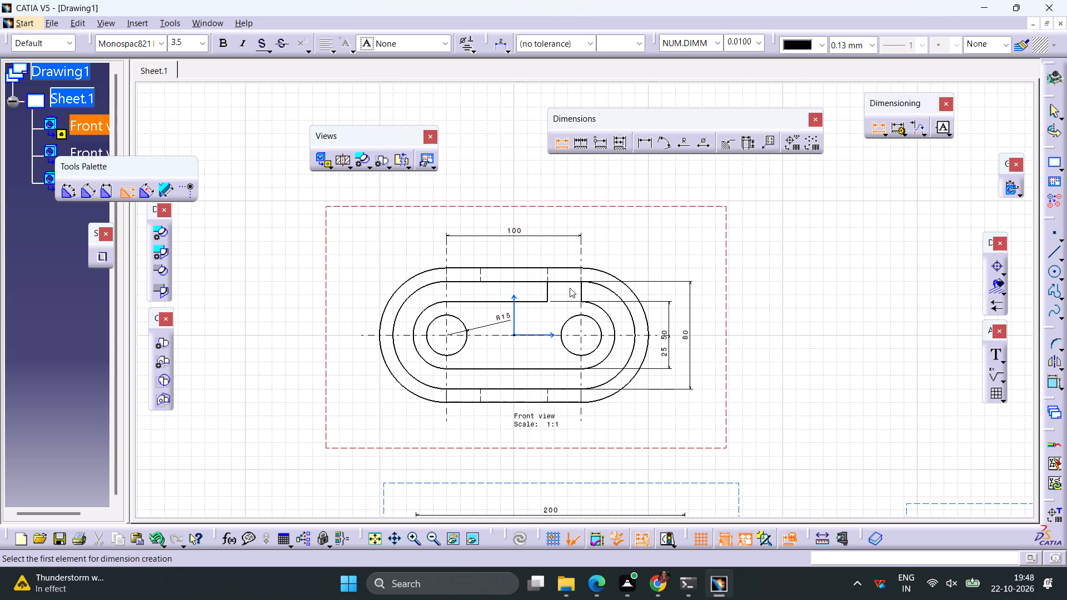
left_click(561, 269)
left_click(567, 403)
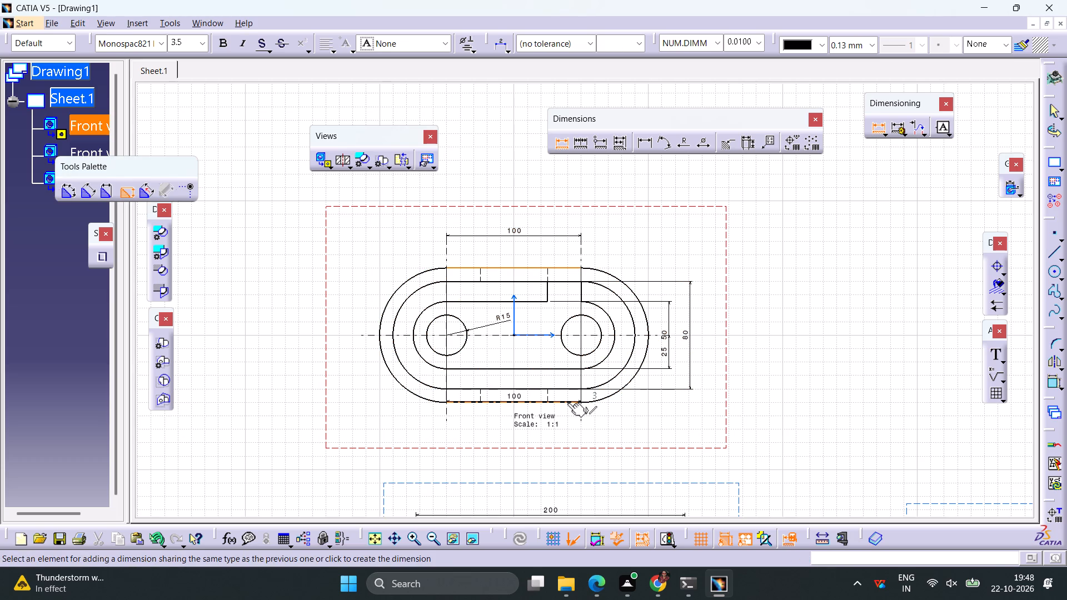
left_click(715, 362)
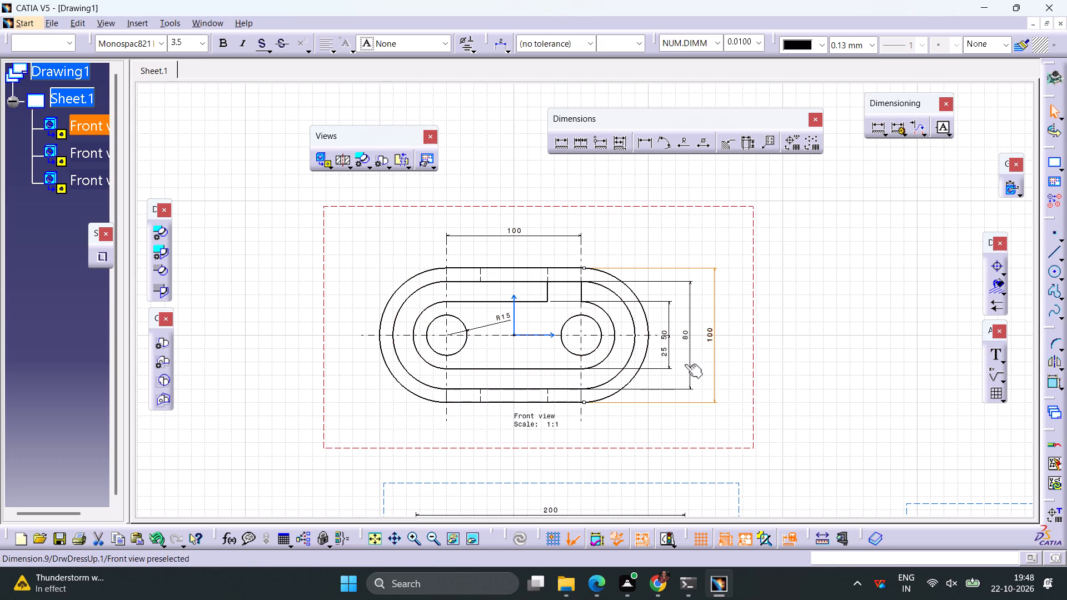
Dimension the width of the gap in the innermost contour's upper edge, placing it below the outline, and move the view label lower.
left_click(644, 149)
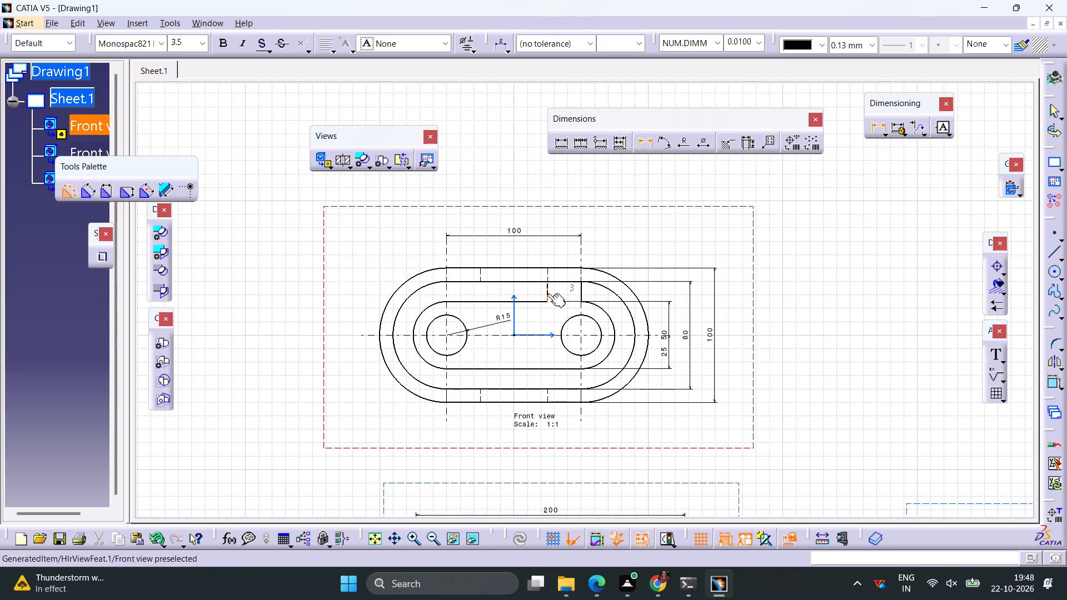
left_click(547, 293)
left_click(582, 295)
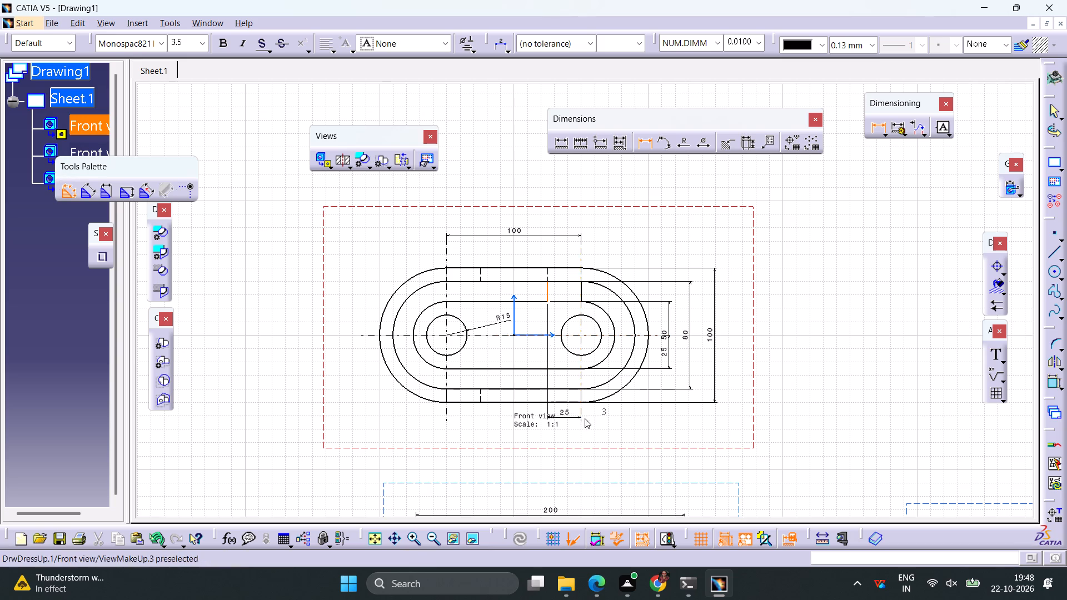
left_click(587, 418)
left_click_drag(532, 423, 533, 439)
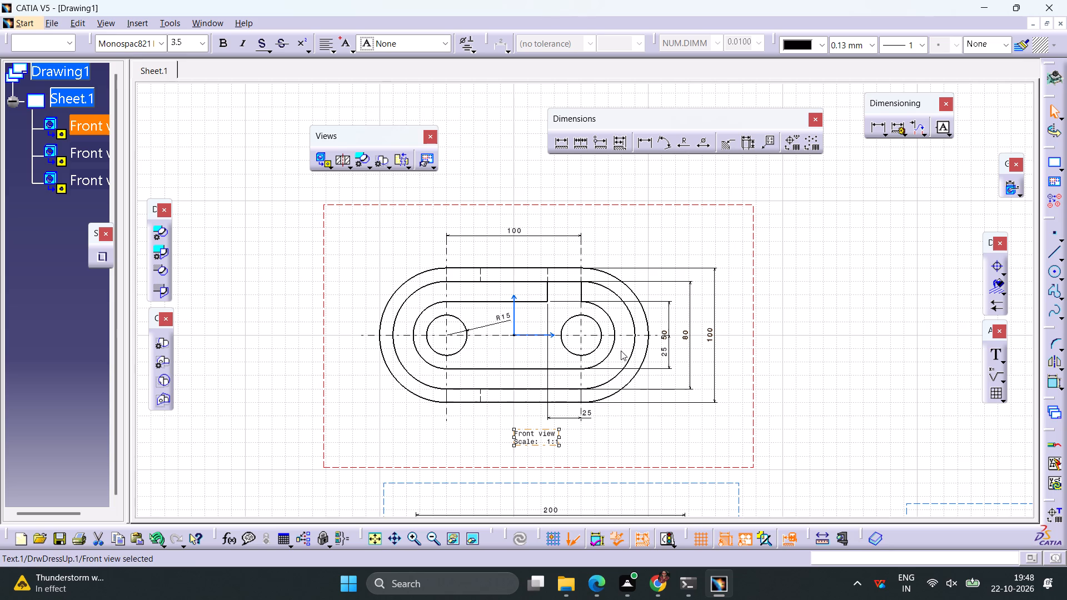
Add radius dimensions to the left-end arcs of the innermost, middle and outer contours, placing them outside the outline's lower left.
left_click(679, 148)
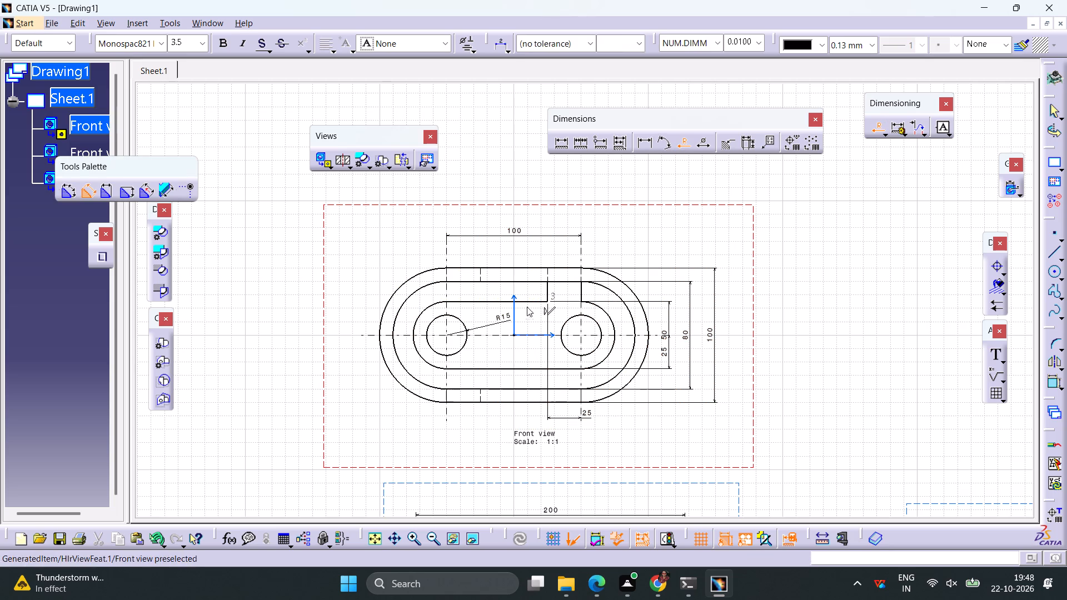
left_click(432, 367)
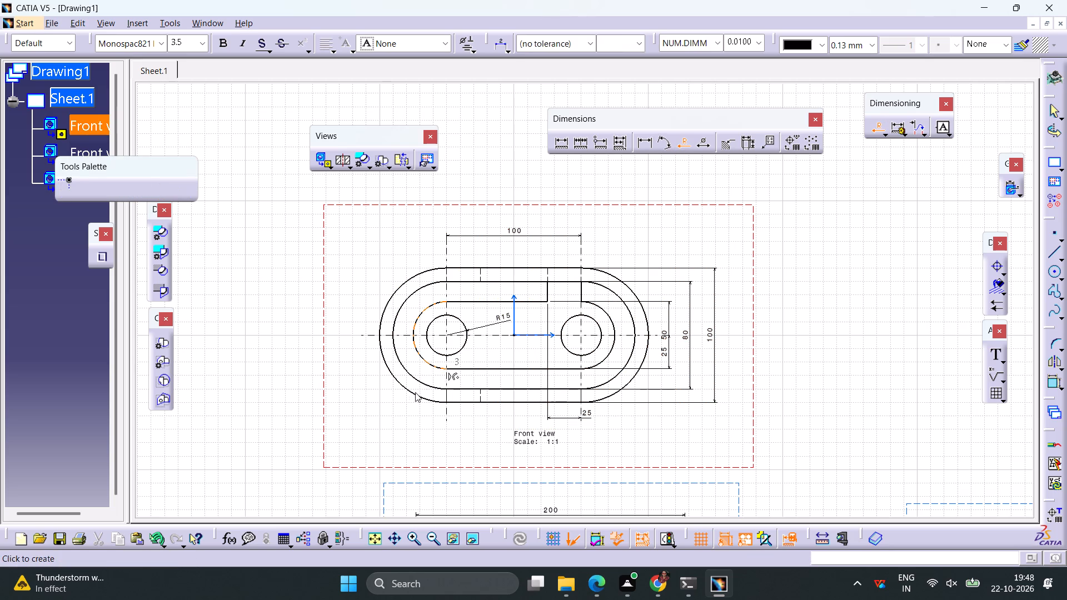
left_click(398, 411)
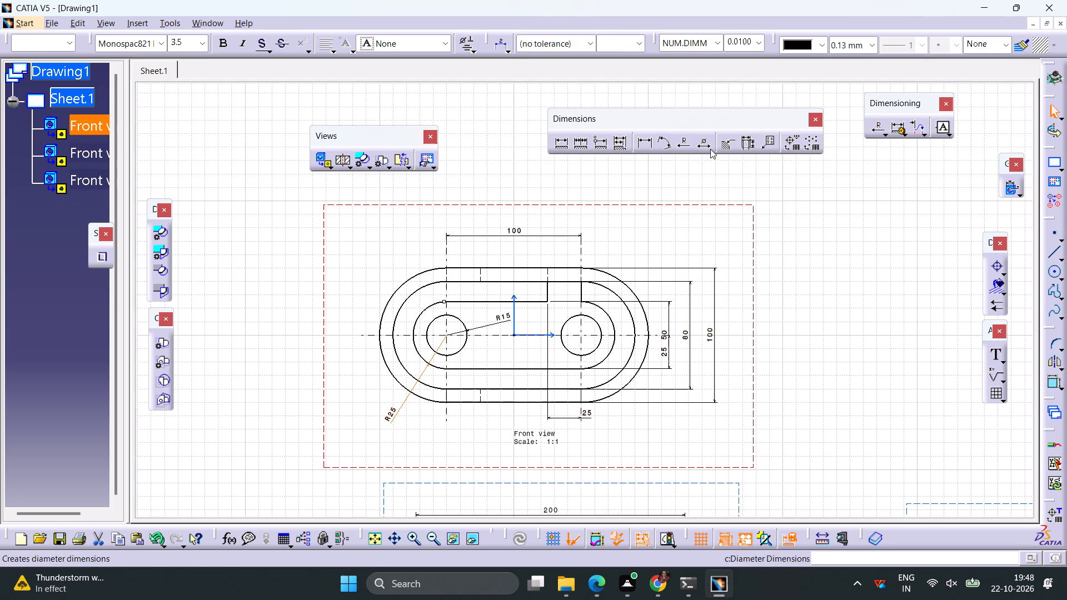
left_click(682, 146)
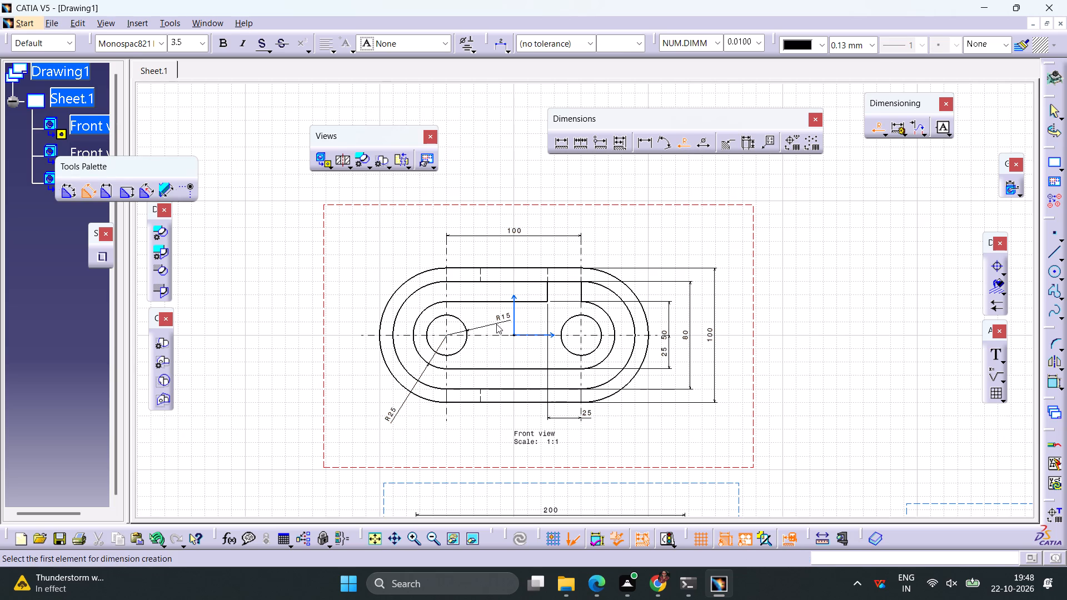
left_click(408, 374)
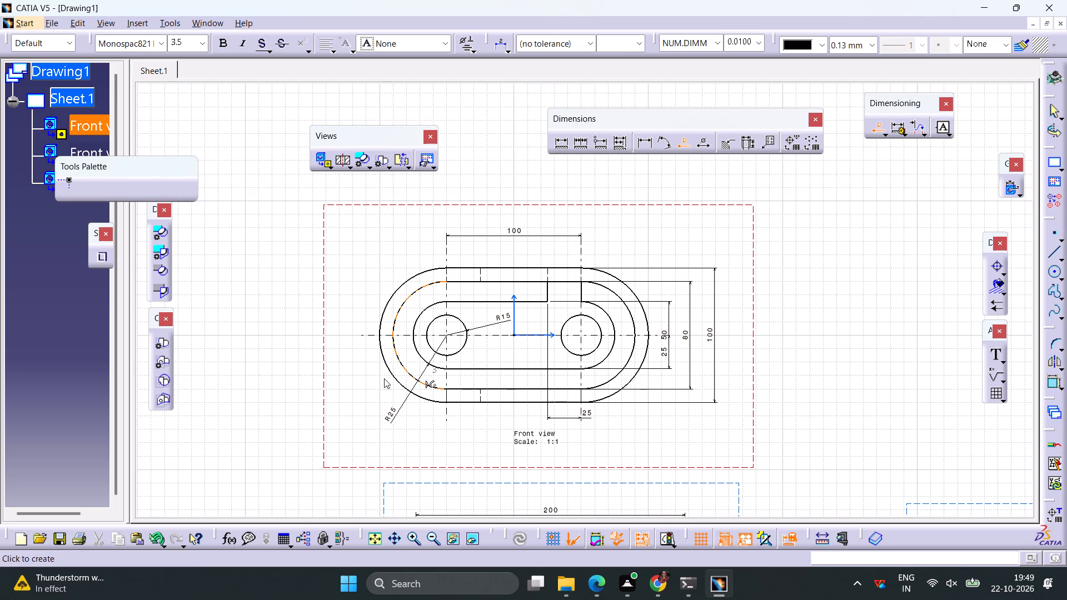
left_click(359, 394)
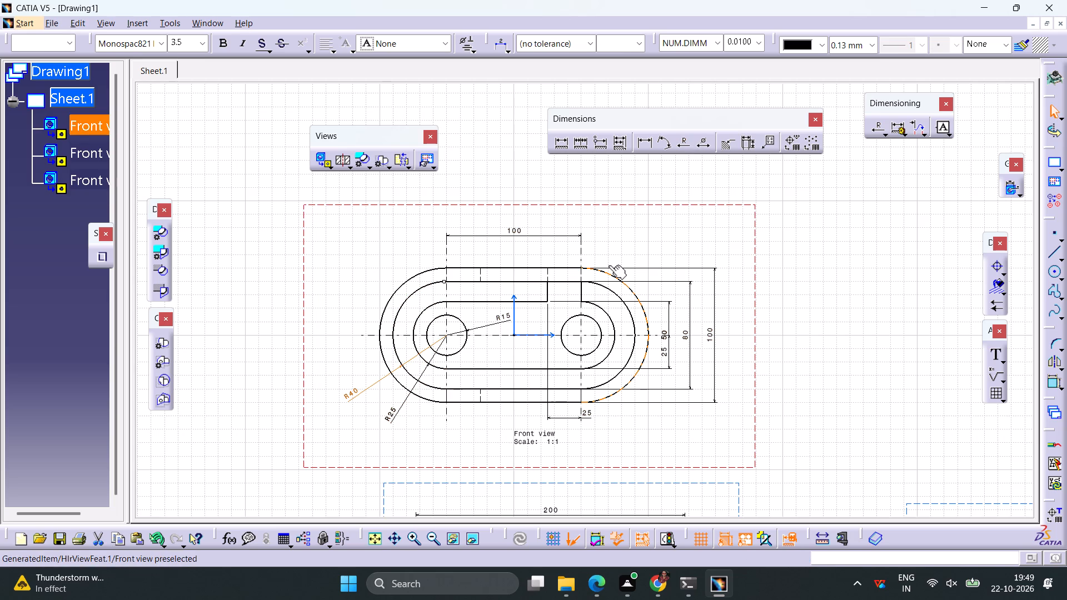
left_click(686, 146)
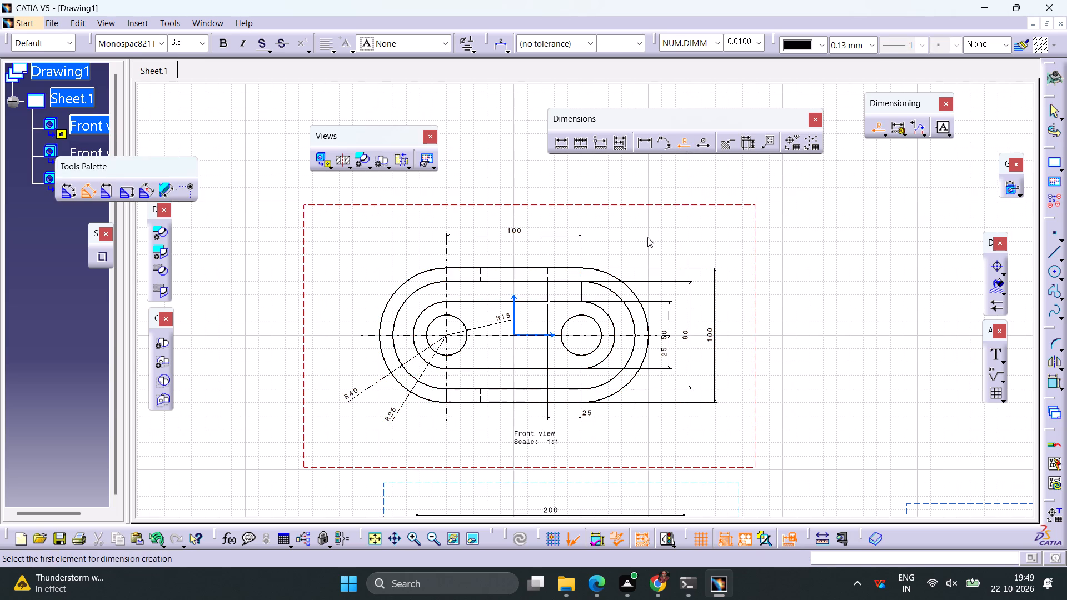
left_click(380, 354)
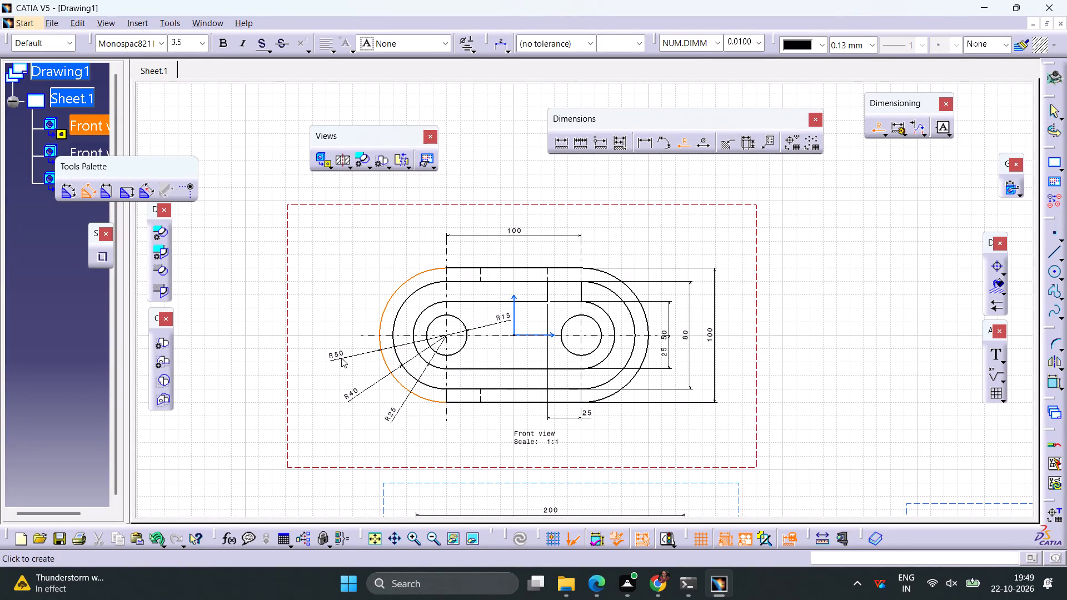
left_click(337, 358)
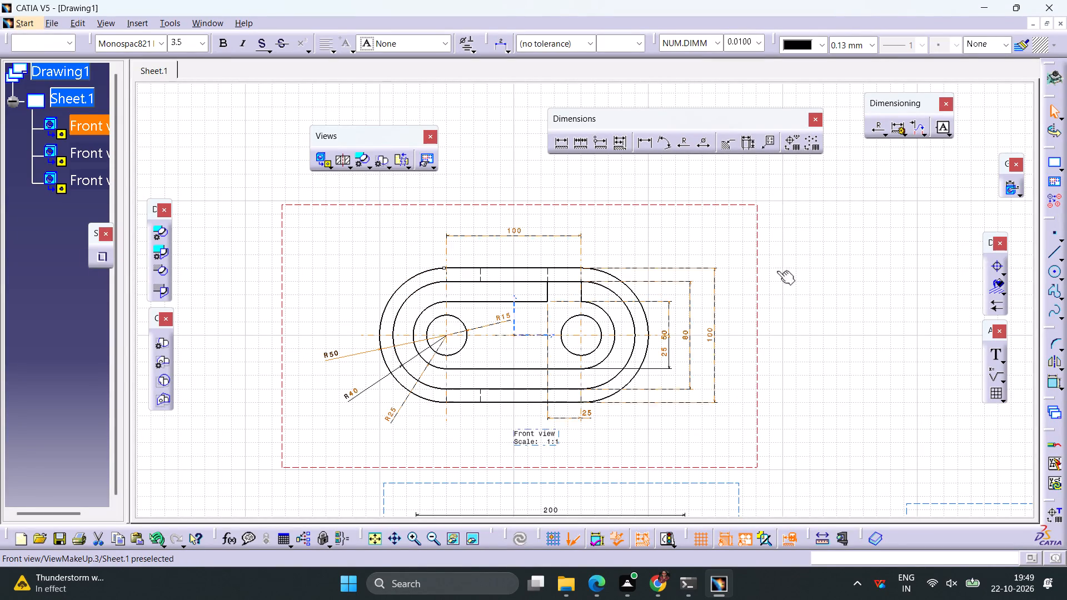
Save the drawing as a CATDrawing named 3 in the internship folder.
middle_click_drag(788, 269, 784, 330, "ctrl")
middle_click_drag(756, 338, 747, 313)
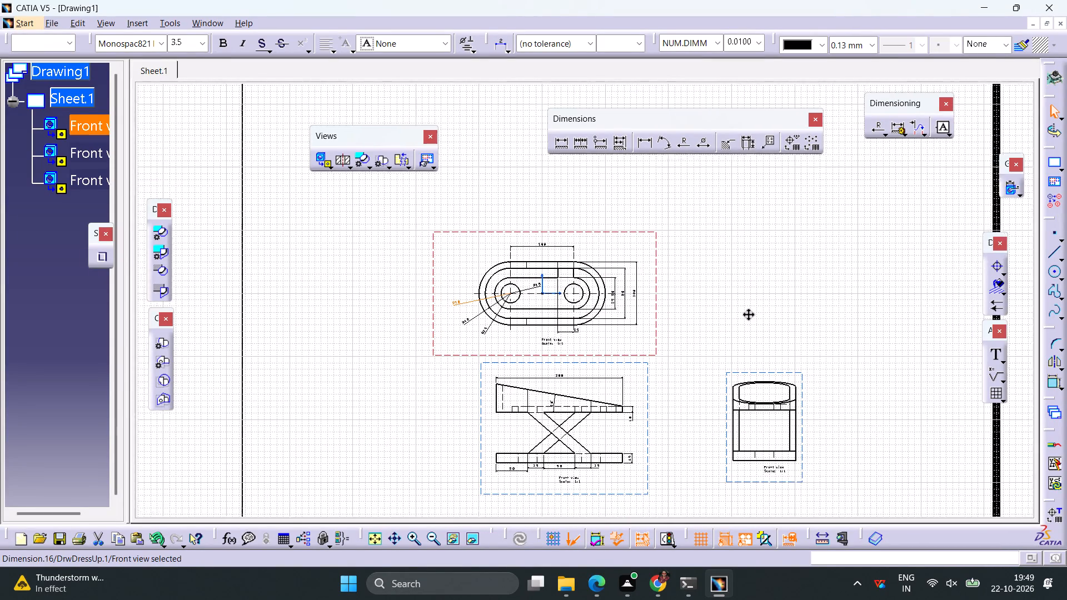
middle_click_drag(747, 313, 737, 304)
left_click(50, 21)
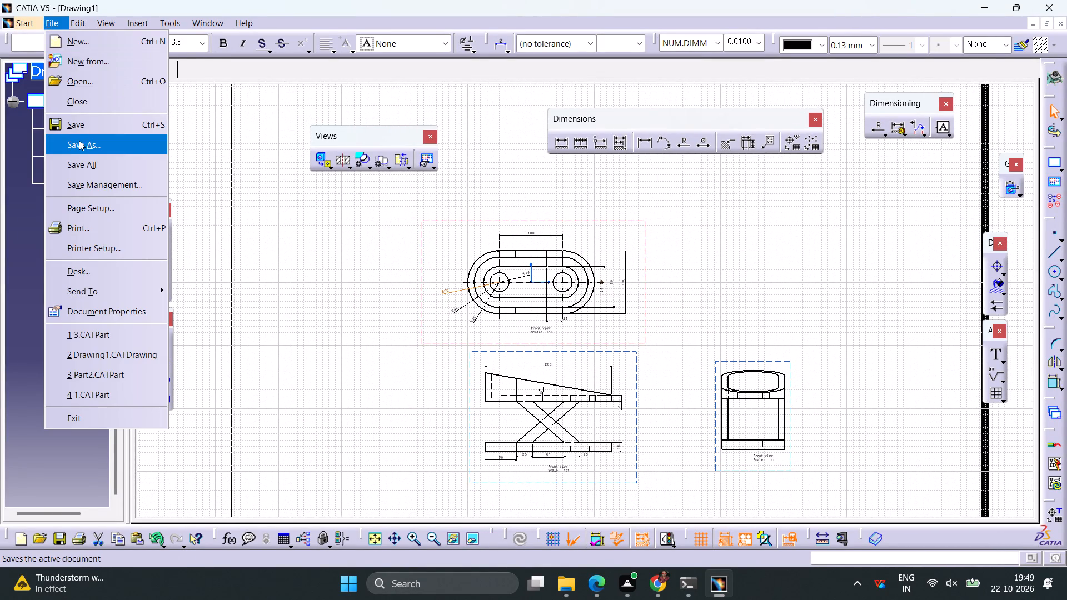
left_click(85, 143)
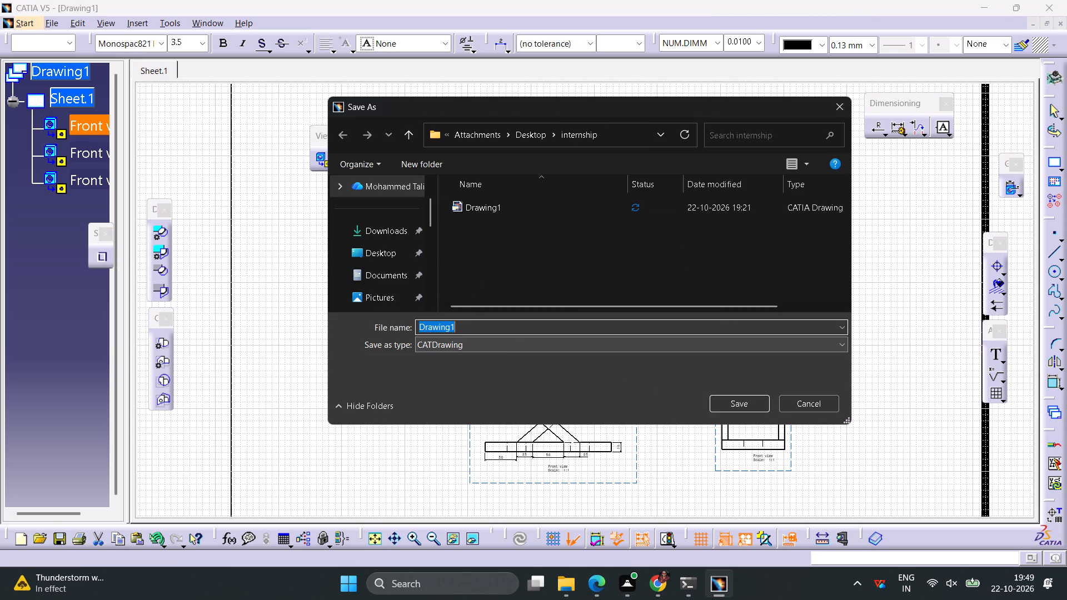
left_click_drag(462, 329, 395, 331)
key("2")
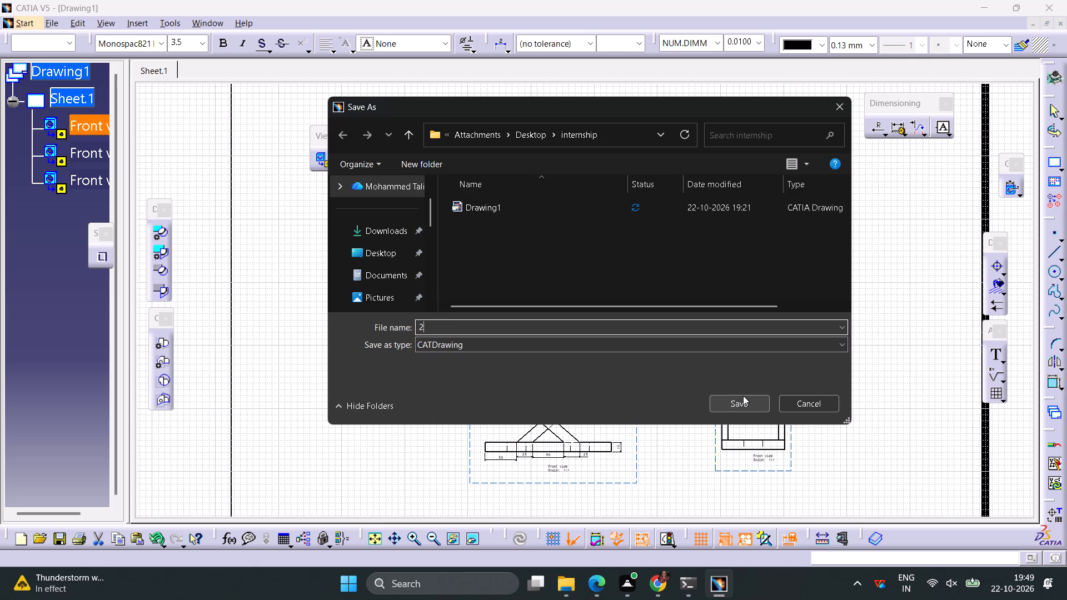
key("BackSpace")
key("3")
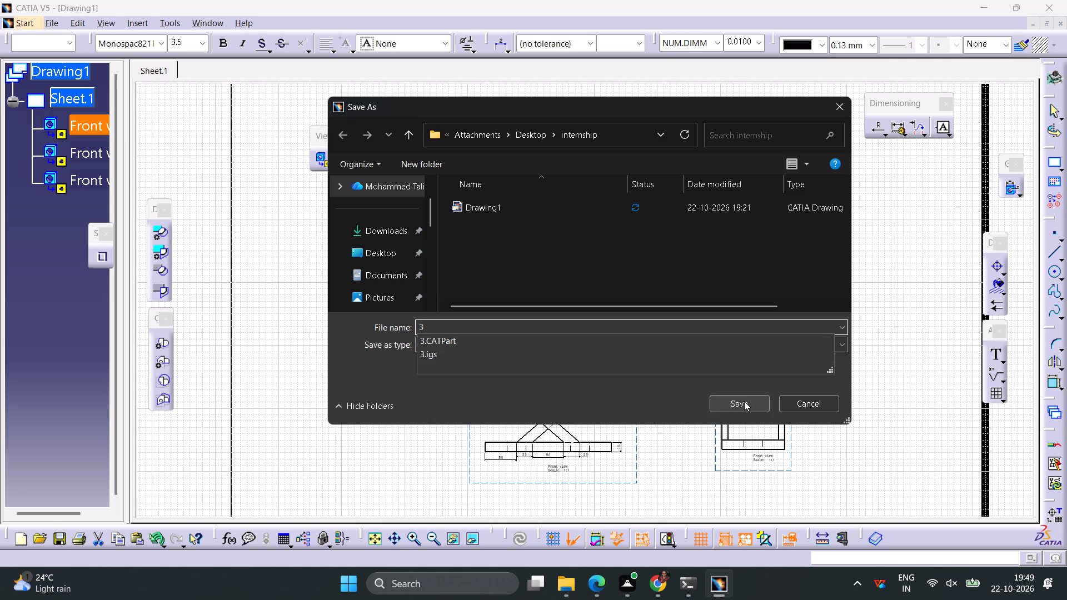
left_click(744, 401)
left_click(622, 307)
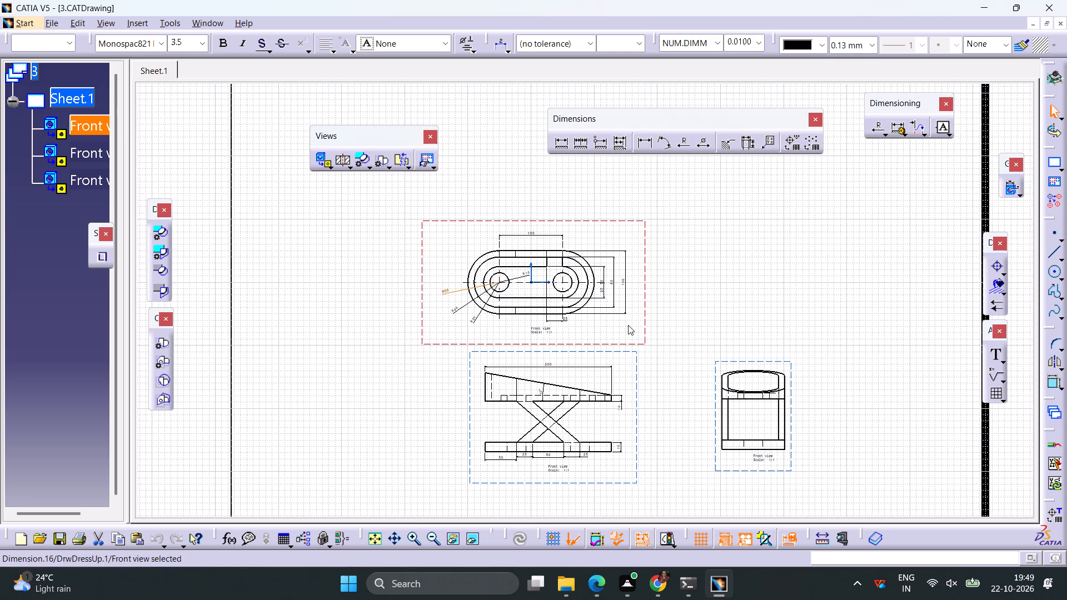
Stop the macro recording.
left_click(169, 27)
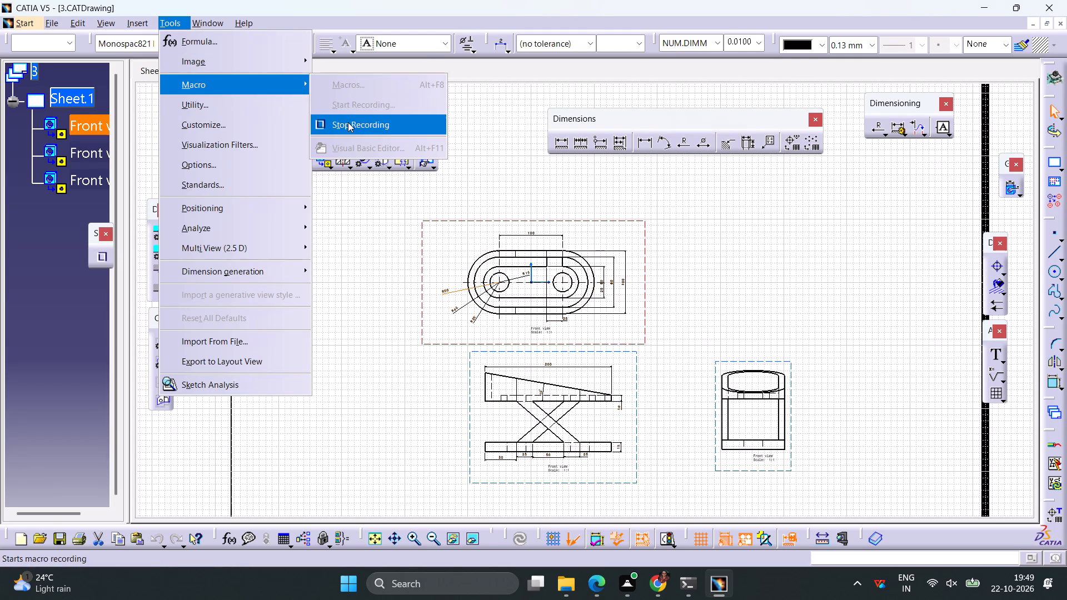
left_click(348, 122)
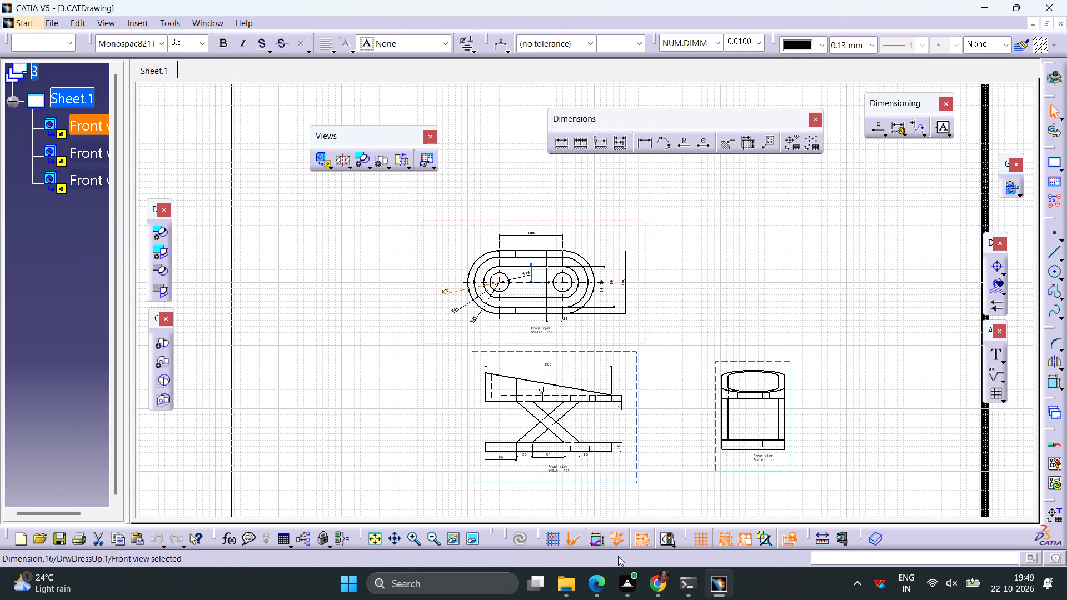